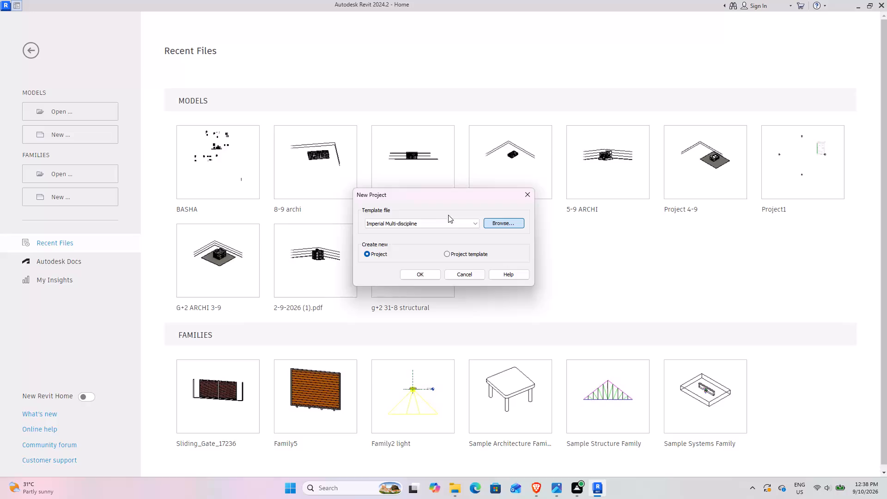
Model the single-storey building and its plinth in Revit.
Create a new project from the English-Imperial template default.rte.
{"action": "left_click", "coordinate": [346, 187]}
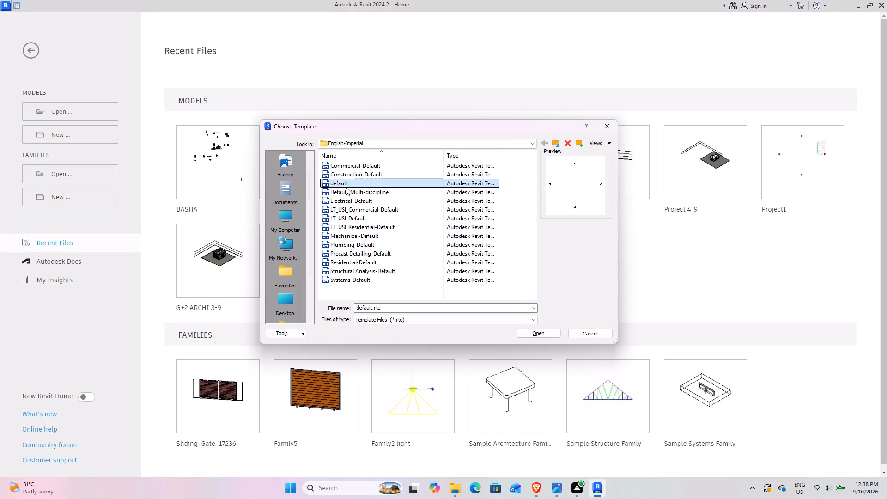
{"action": "left_click", "coordinate": [547, 335]}
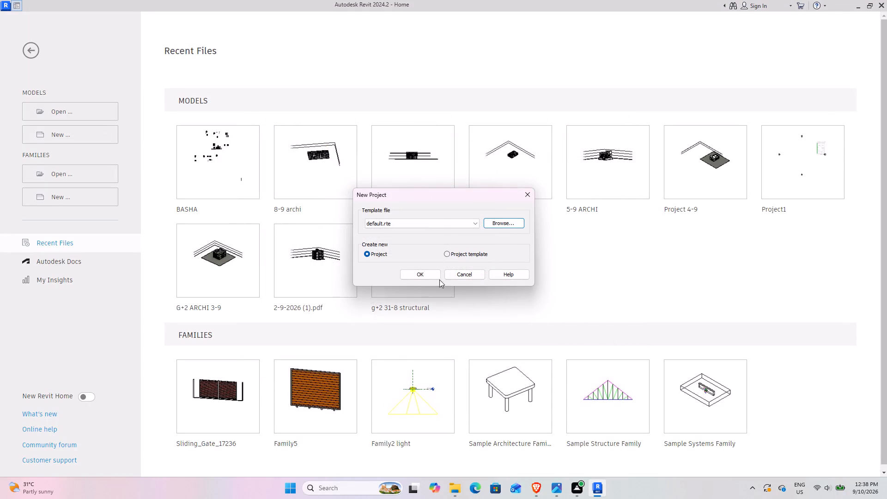
{"action": "left_click", "coordinate": [410, 274]}
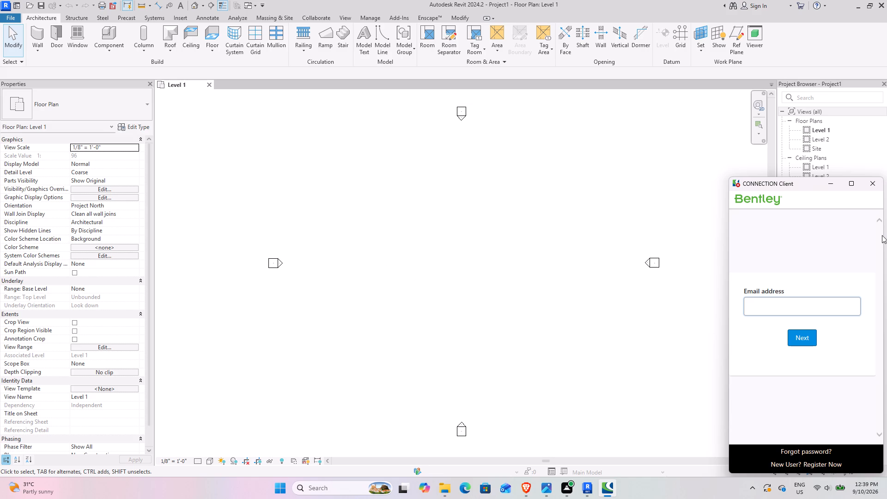
Close the Bentley CONNECTION Client sign-in window.
{"action": "left_click", "coordinate": [871, 181]}
Open the existing project BASHA.rvt from the revit folder inside the user's home folder.
{"action": "scroll", "coordinate": [323, 225], "scroll_direction": "down", "scroll_amount": 2}
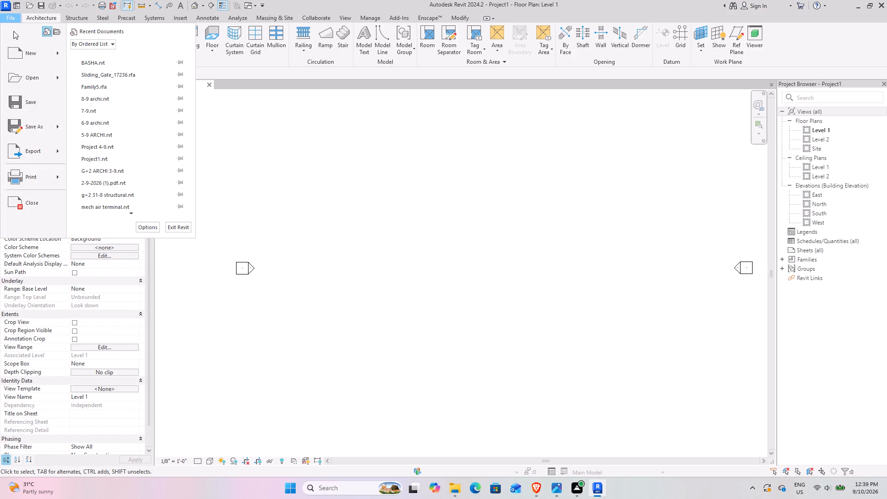
{"action": "left_click", "coordinate": [23, 74]}
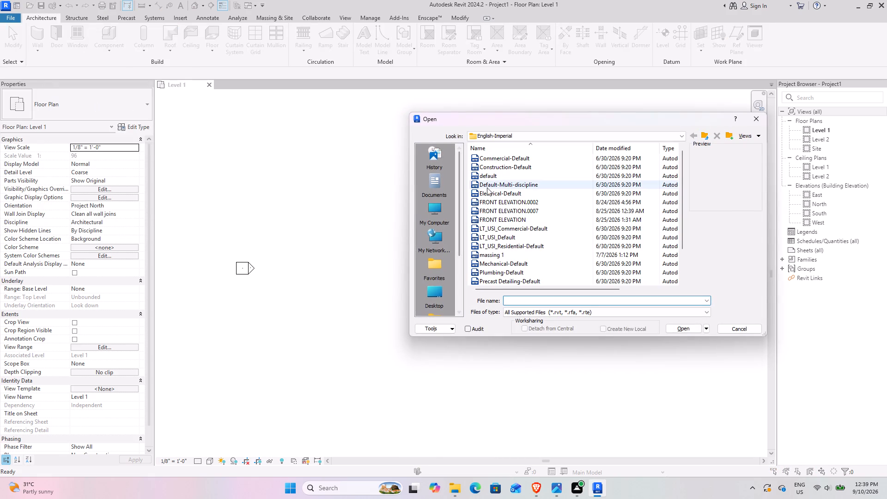
{"action": "scroll", "coordinate": [506, 244], "scroll_direction": "down", "scroll_amount": 3}
{"action": "scroll", "coordinate": [506, 245], "scroll_direction": "up", "scroll_amount": 3}
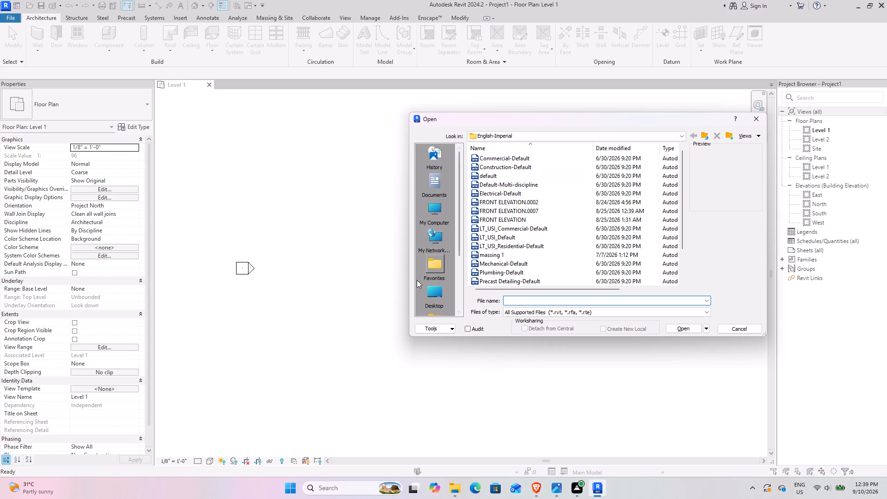
{"action": "left_click", "coordinate": [768, 118]}
{"action": "left_click", "coordinate": [429, 181]}
{"action": "left_click", "coordinate": [441, 301]}
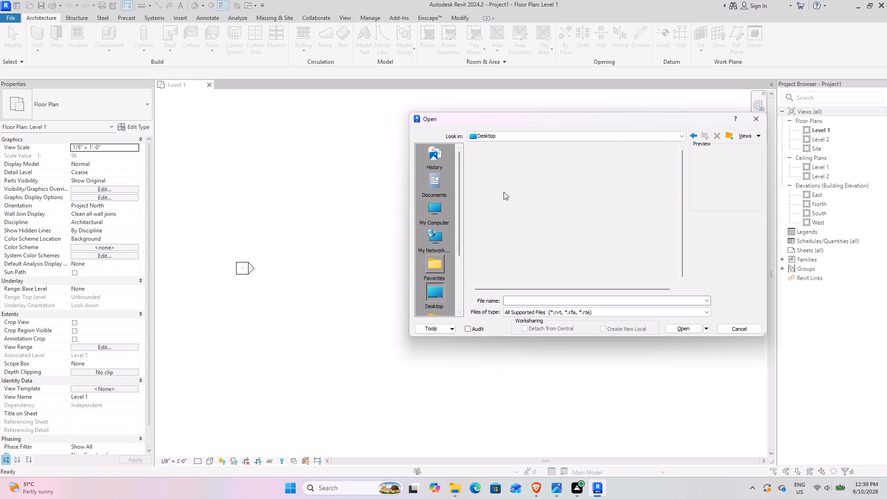
{"action": "double_click", "coordinate": [503, 232]}
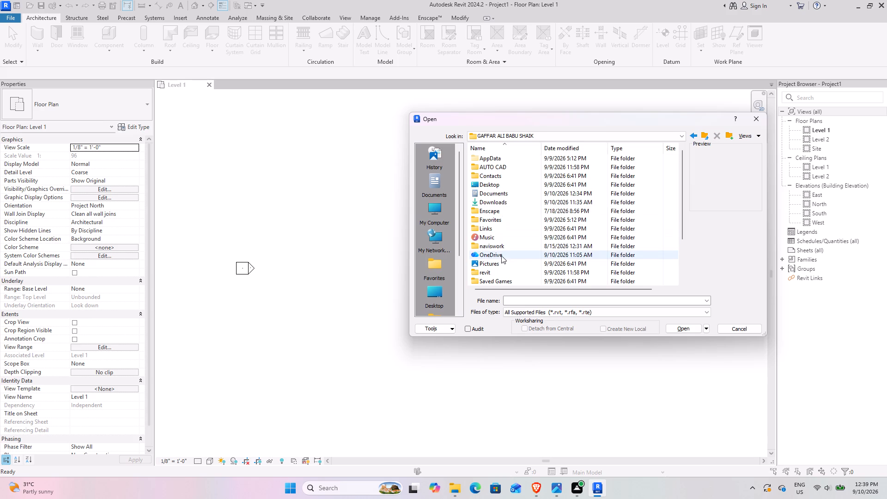
{"action": "double_click", "coordinate": [499, 268]}
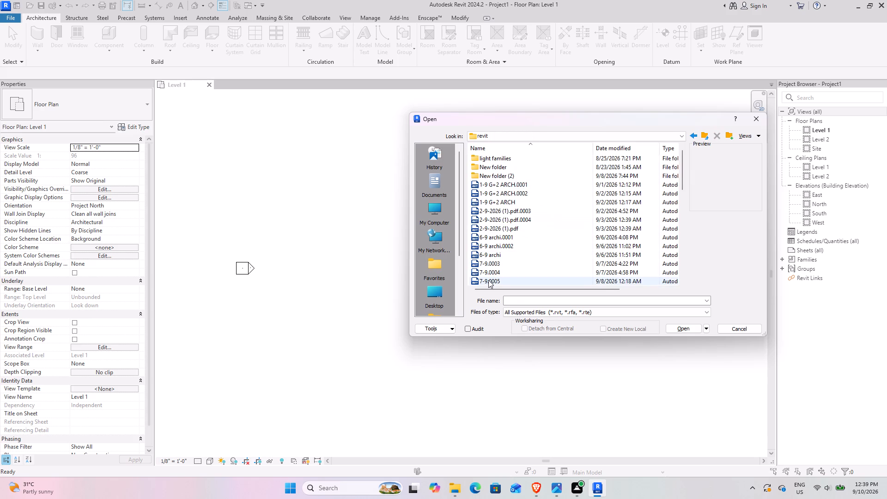
{"action": "scroll", "coordinate": [488, 280], "scroll_direction": "down", "scroll_amount": 2}
{"action": "scroll", "coordinate": [501, 188], "scroll_direction": "up", "scroll_amount": 2}
{"action": "scroll", "coordinate": [486, 251], "scroll_direction": "down", "scroll_amount": 1}
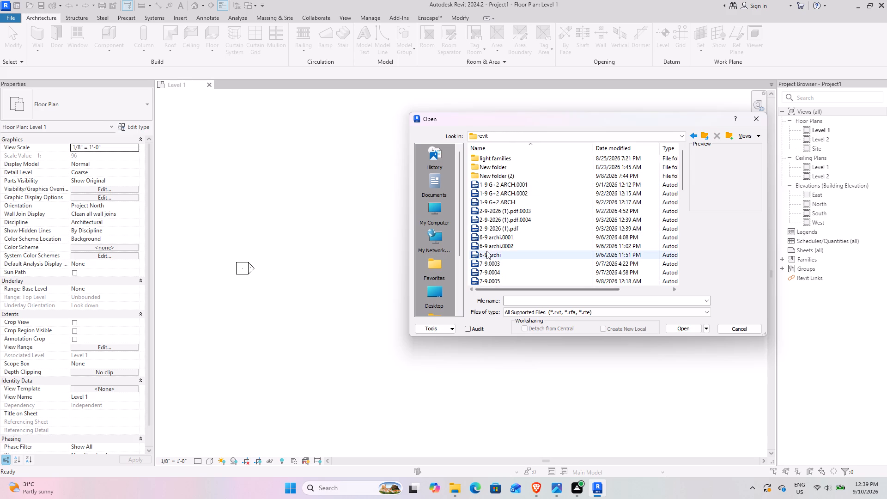
{"action": "left_click", "coordinate": [501, 266]}
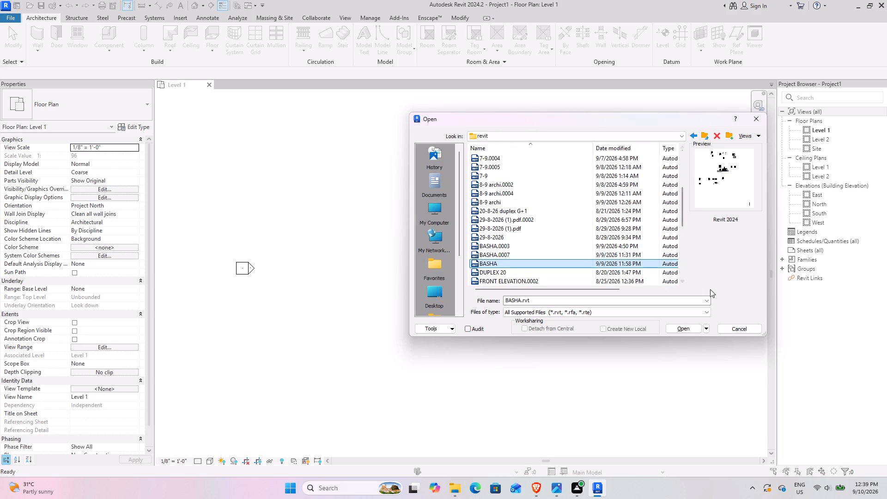
{"action": "left_click", "coordinate": [686, 333]}
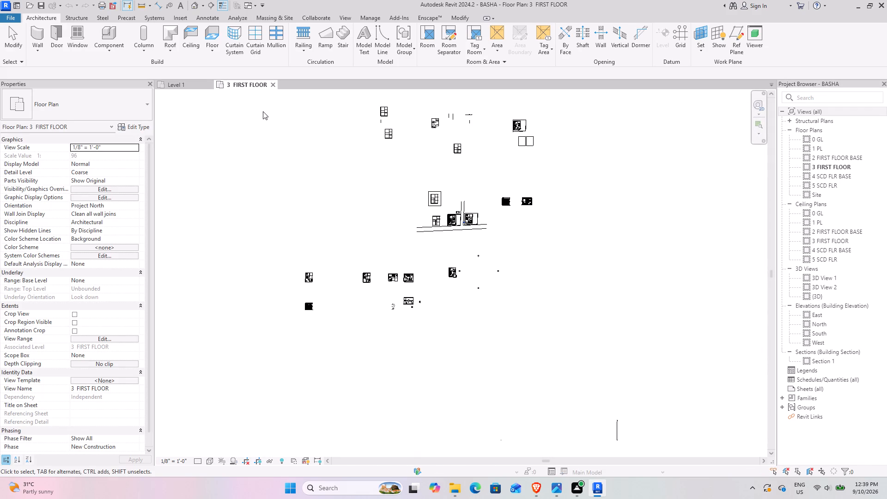
Open the default 3D view of the BASHA project.
{"action": "left_click", "coordinate": [196, 6]}
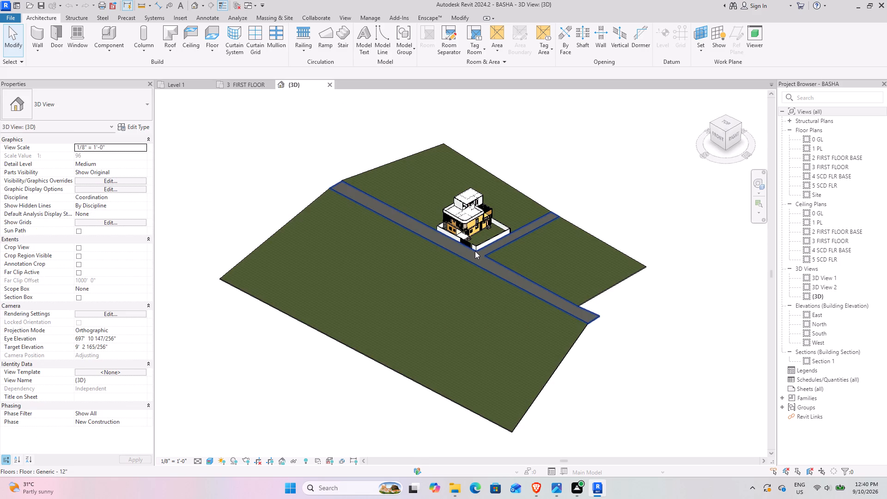
Examine the house exterior in 3D, covering the front and side facades, balconies, entrance gate and compound wall.
{"action": "scroll", "coordinate": [475, 251], "scroll_direction": "up", "scroll_amount": 7}
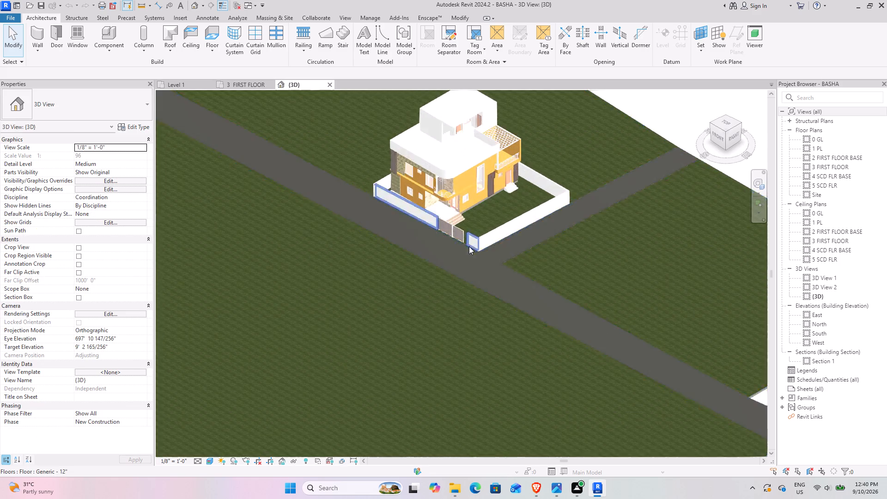
{"action": "middle_click_drag", "start_coordinate": [447, 232], "coordinate": [443, 175], "text": "shift"}
{"action": "scroll", "coordinate": [515, 238], "scroll_direction": "up", "scroll_amount": 8}
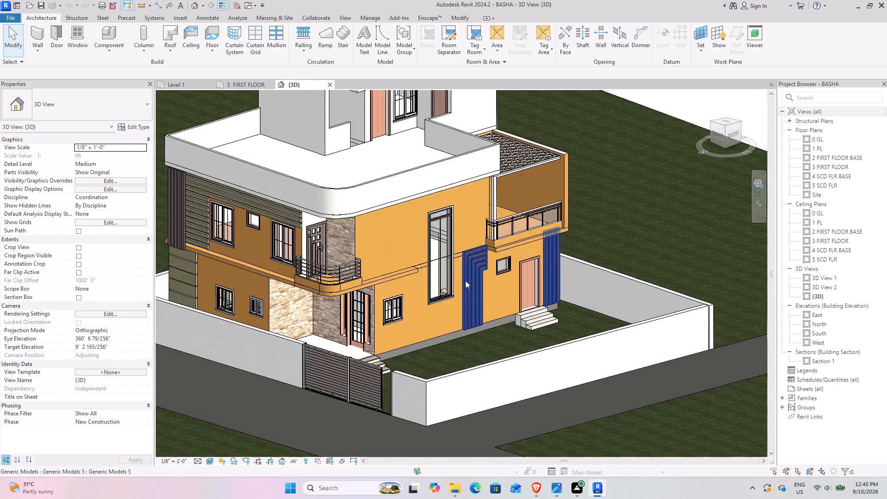
{"action": "middle_click_drag", "start_coordinate": [456, 280], "coordinate": [399, 274], "text": "shift"}
{"action": "middle_click_drag", "start_coordinate": [587, 283], "coordinate": [235, 241]}
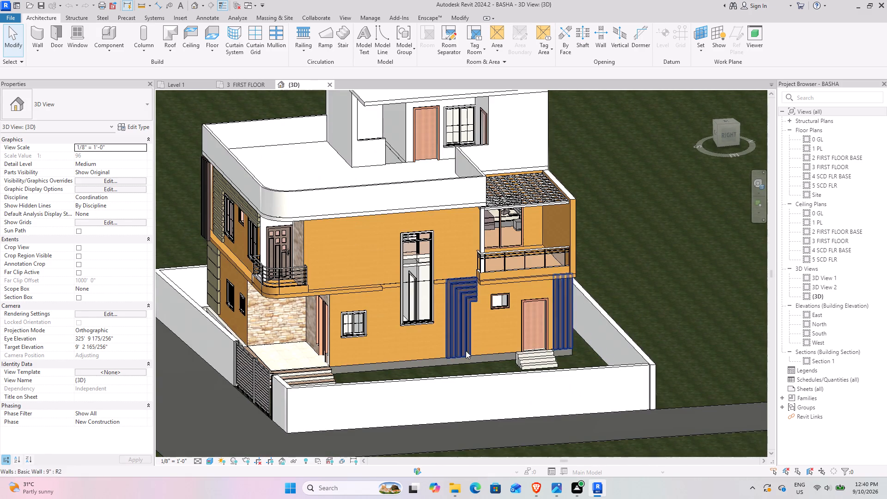
{"action": "scroll", "coordinate": [435, 298], "scroll_direction": "up", "scroll_amount": 4}
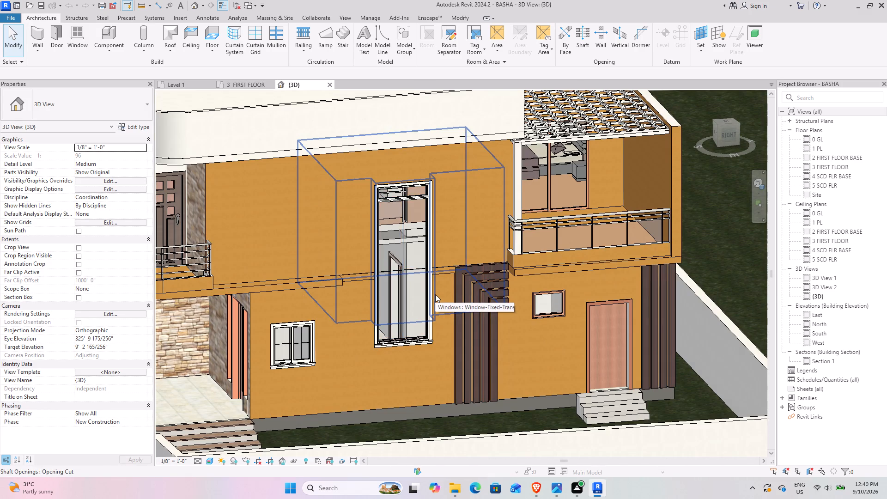
{"action": "scroll", "coordinate": [435, 294], "scroll_direction": "down", "scroll_amount": 3}
{"action": "middle_click_drag", "start_coordinate": [425, 295], "coordinate": [517, 297], "text": "shift"}
{"action": "middle_click_drag", "start_coordinate": [291, 298], "coordinate": [764, 287]}
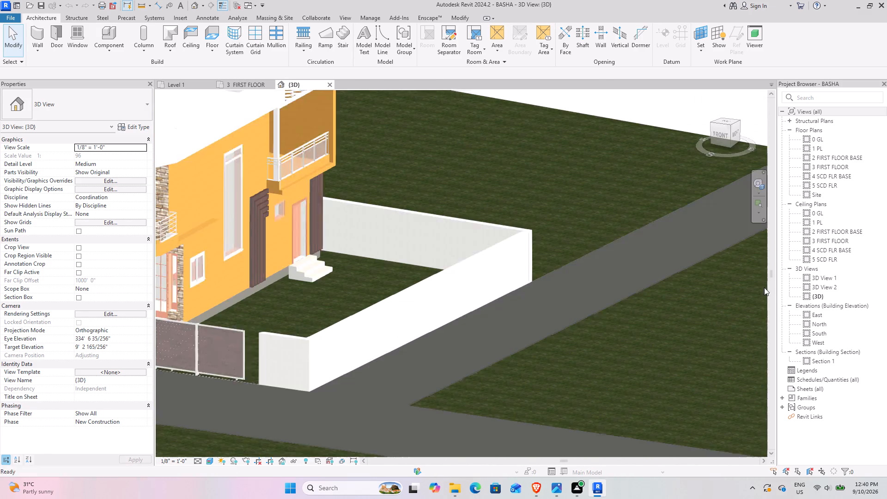
{"action": "middle_click_drag", "start_coordinate": [764, 287], "coordinate": [770, 287]}
{"action": "middle_click_drag", "start_coordinate": [392, 302], "coordinate": [330, 269], "text": "shift"}
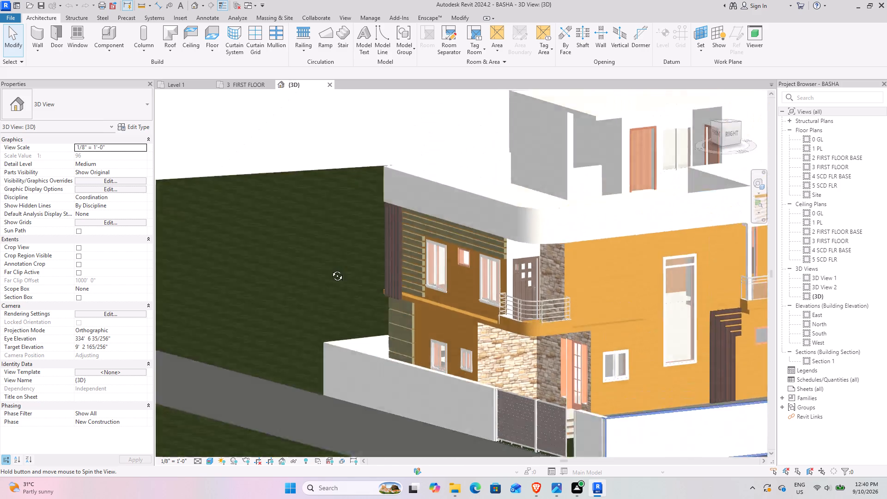
{"action": "middle_click_drag", "start_coordinate": [330, 269], "coordinate": [330, 268], "text": "shift"}
{"action": "scroll", "coordinate": [606, 325], "scroll_direction": "up", "scroll_amount": 4}
{"action": "middle_click_drag", "start_coordinate": [475, 341], "coordinate": [452, 333], "text": "shift"}
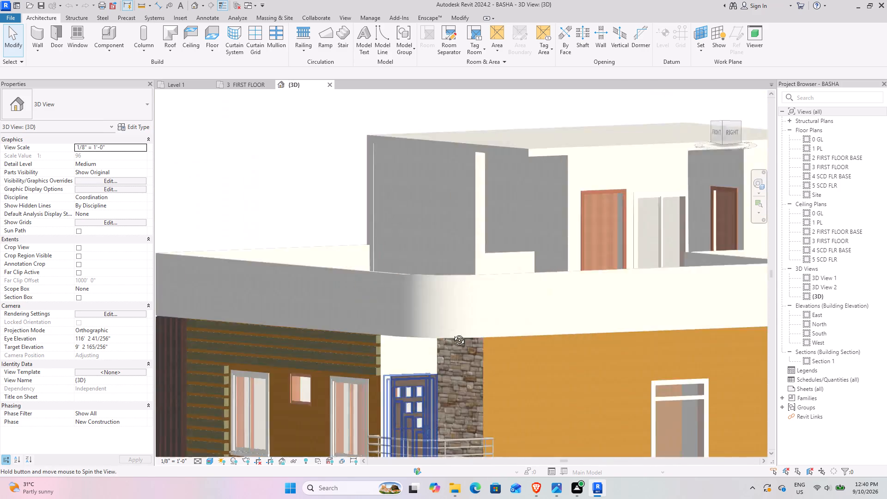
{"action": "middle_click_drag", "start_coordinate": [452, 333], "coordinate": [428, 337], "text": "shift"}
{"action": "scroll", "coordinate": [429, 335], "scroll_direction": "down", "scroll_amount": 8}
{"action": "middle_click_drag", "start_coordinate": [491, 328], "coordinate": [543, 394], "text": "shift"}
{"action": "middle_click_drag", "start_coordinate": [491, 362], "coordinate": [493, 363], "text": "shift"}
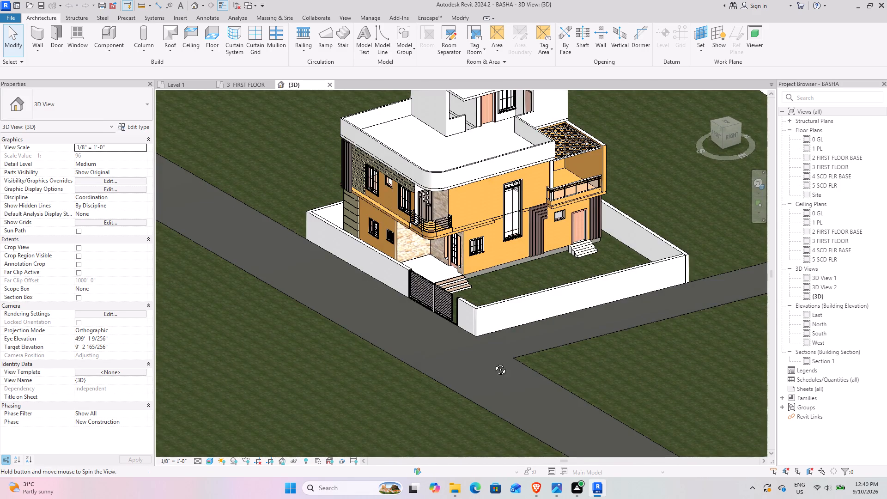
{"action": "middle_click_drag", "start_coordinate": [493, 363], "coordinate": [477, 347], "text": "shift"}
{"action": "scroll", "coordinate": [544, 279], "scroll_direction": "up", "scroll_amount": 4}
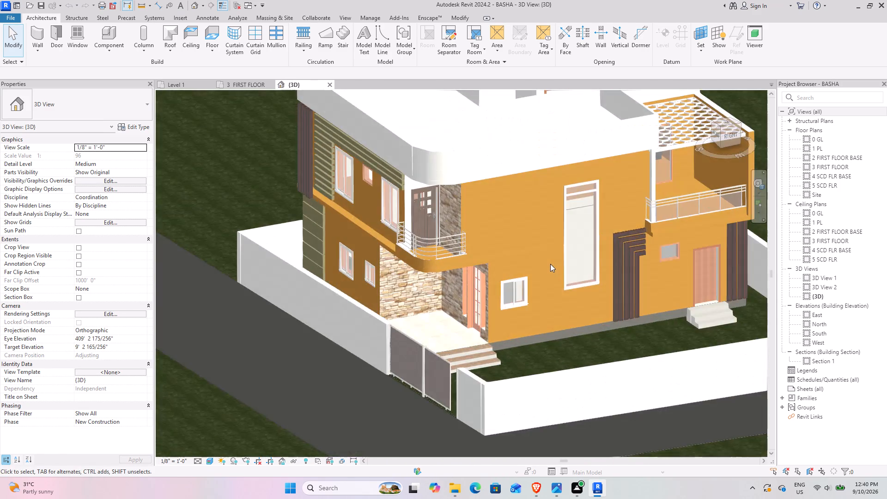
{"action": "scroll", "coordinate": [550, 264], "scroll_direction": "up", "scroll_amount": 5}
{"action": "scroll", "coordinate": [425, 274], "scroll_direction": "down", "scroll_amount": 4}
{"action": "middle_click_drag", "start_coordinate": [405, 288], "coordinate": [429, 278], "text": "shift"}
{"action": "middle_click_drag", "start_coordinate": [345, 305], "coordinate": [462, 268]}
{"action": "scroll", "coordinate": [375, 224], "scroll_direction": "up", "scroll_amount": 4}
{"action": "scroll", "coordinate": [375, 224], "scroll_direction": "down", "scroll_amount": 5}
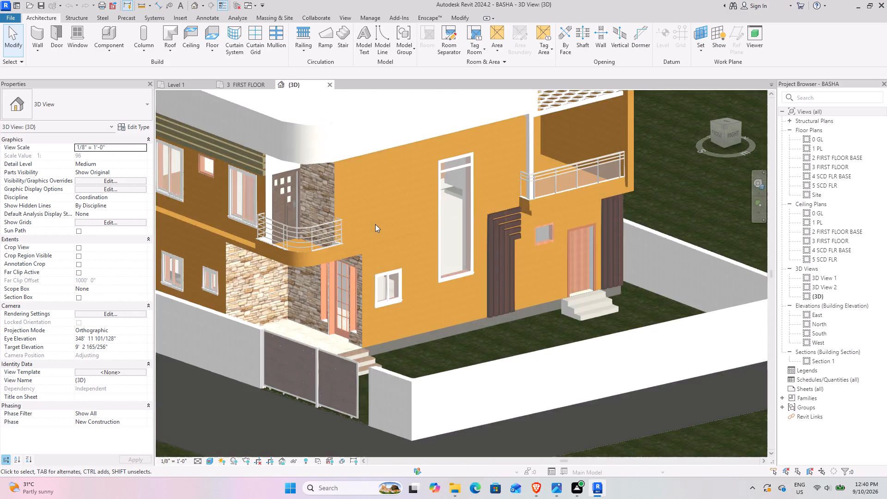
{"action": "scroll", "coordinate": [375, 224], "scroll_direction": "down", "scroll_amount": 3}
{"action": "middle_click_drag", "start_coordinate": [416, 213], "coordinate": [411, 249]}
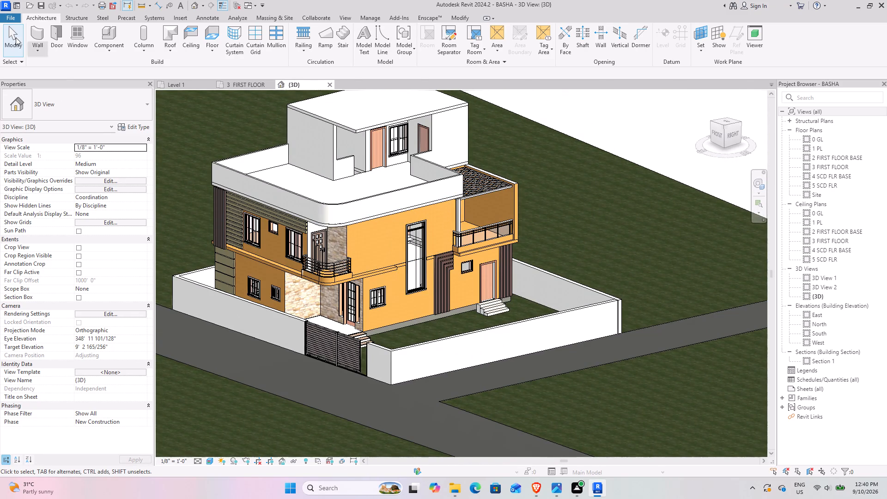
Examine the roof terrace with its parapet, the upper-level room and the patterned canopy over the side balcony.
{"action": "scroll", "coordinate": [365, 122], "scroll_direction": "up", "scroll_amount": 4}
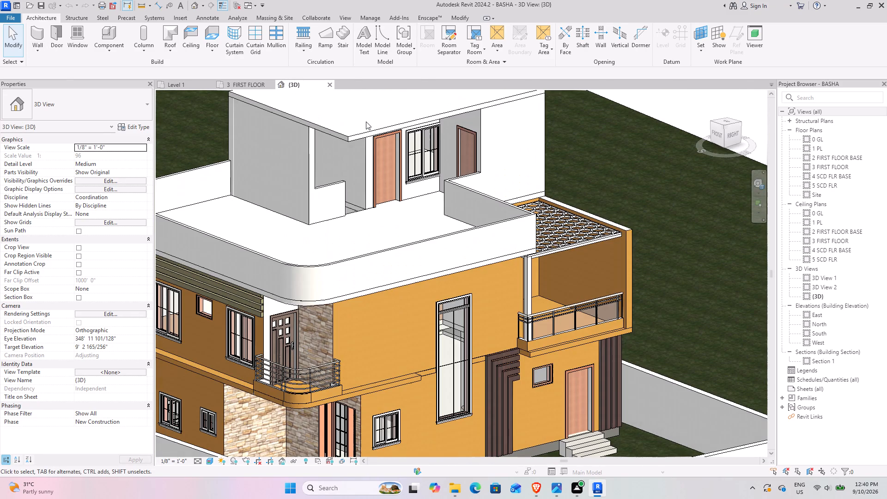
{"action": "scroll", "coordinate": [366, 121], "scroll_direction": "down", "scroll_amount": 2}
{"action": "middle_click_drag", "start_coordinate": [377, 167], "coordinate": [352, 219], "text": "shift"}
{"action": "middle_click_drag", "start_coordinate": [416, 183], "coordinate": [372, 390]}
{"action": "scroll", "coordinate": [416, 271], "scroll_direction": "up", "scroll_amount": 4}
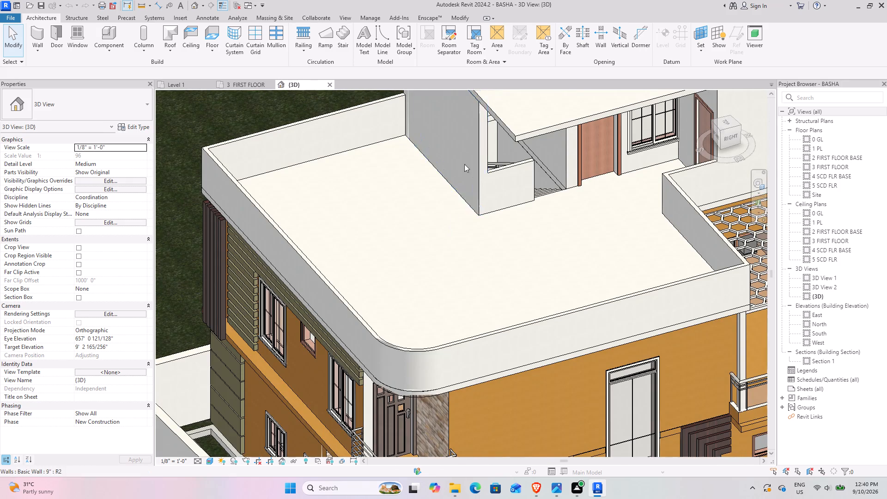
{"action": "scroll", "coordinate": [562, 172], "scroll_direction": "up", "scroll_amount": 4}
{"action": "scroll", "coordinate": [562, 172], "scroll_direction": "down", "scroll_amount": 3}
{"action": "middle_click_drag", "start_coordinate": [560, 186], "coordinate": [546, 176], "text": "shift"}
{"action": "middle_click_drag", "start_coordinate": [666, 253], "coordinate": [368, 157]}
{"action": "scroll", "coordinate": [431, 235], "scroll_direction": "down", "scroll_amount": 4}
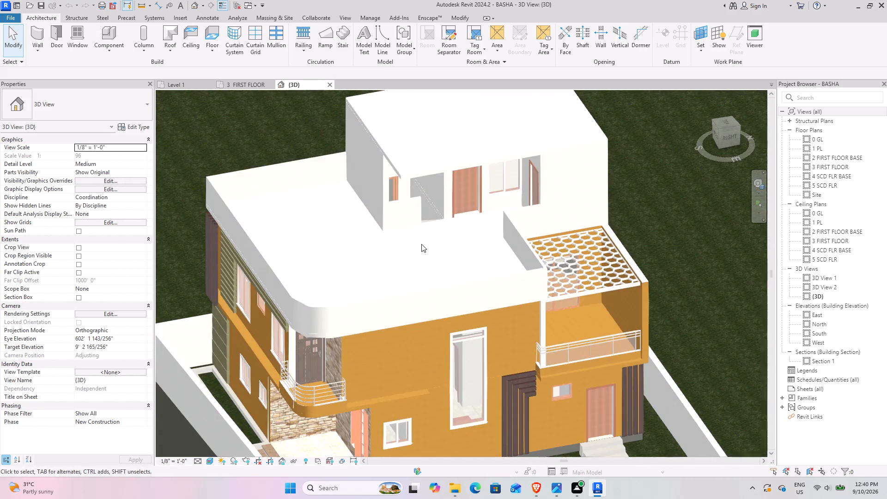
{"action": "middle_click_drag", "start_coordinate": [408, 258], "coordinate": [428, 220], "text": "shift"}
{"action": "middle_click_drag", "start_coordinate": [340, 349], "coordinate": [468, 158]}
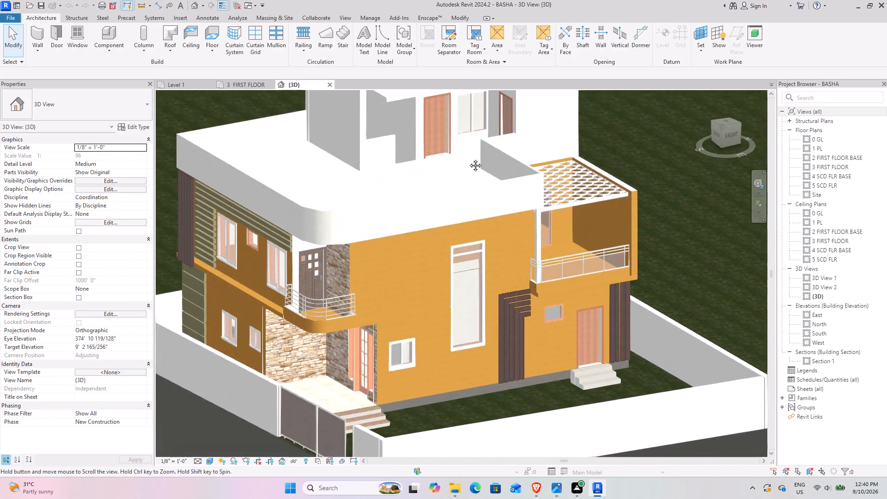
{"action": "middle_click_drag", "start_coordinate": [468, 158], "coordinate": [469, 158]}
{"action": "scroll", "coordinate": [477, 273], "scroll_direction": "down", "scroll_amount": 3}
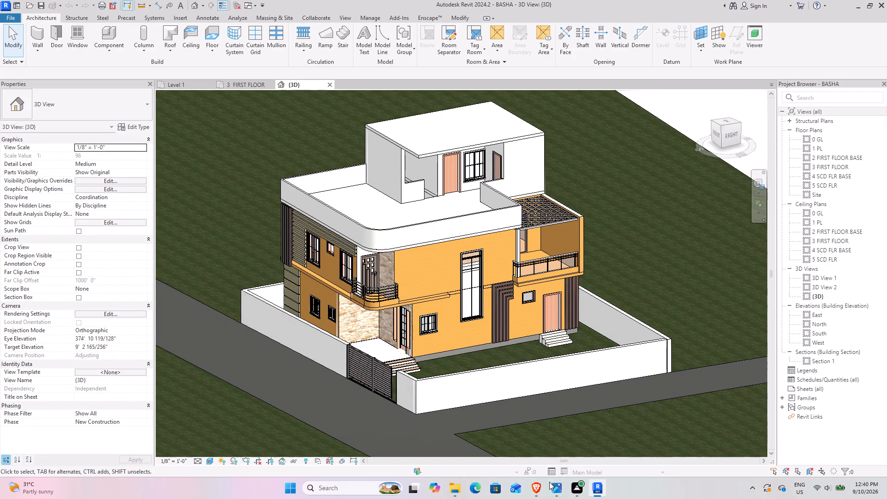
{"action": "left_click", "coordinate": [577, 409]}
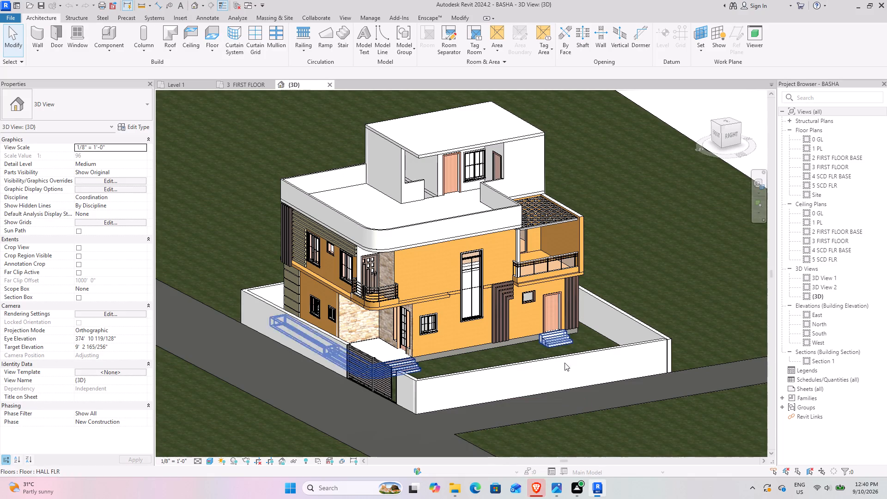
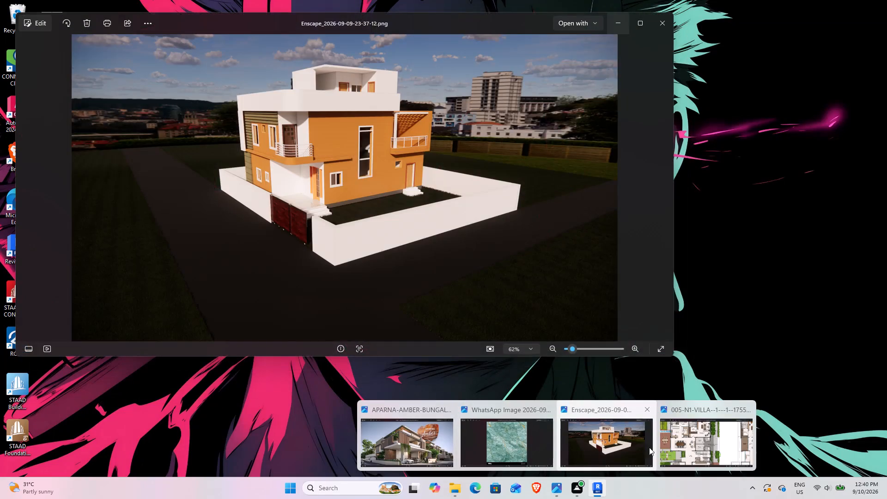
Examine the 005-N1-VILLA floor plan image in Photos, covering its room layout, and return to Revit.
{"action": "left_click", "coordinate": [702, 445]}
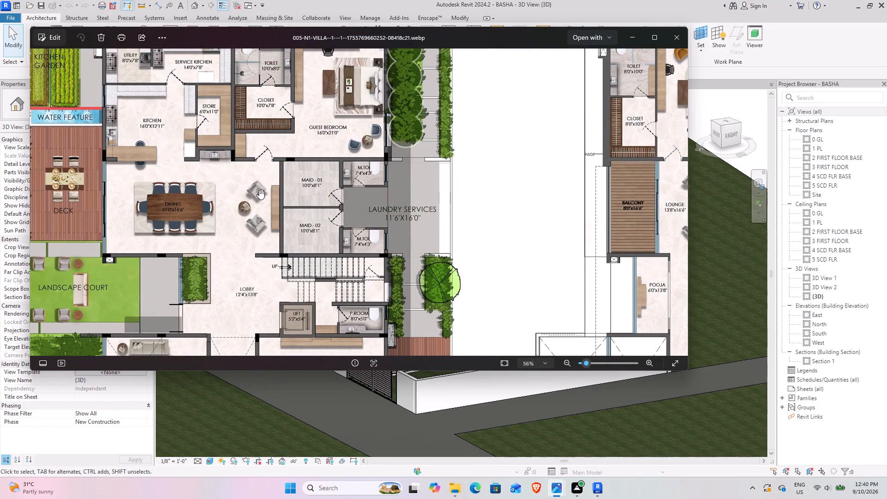
{"action": "scroll", "coordinate": [252, 186], "scroll_direction": "up", "scroll_amount": 3}
{"action": "scroll", "coordinate": [252, 186], "scroll_direction": "up", "scroll_amount": 4, "text": "shift"}
{"action": "scroll", "coordinate": [252, 186], "scroll_direction": "down", "scroll_amount": 8, "text": "shift"}
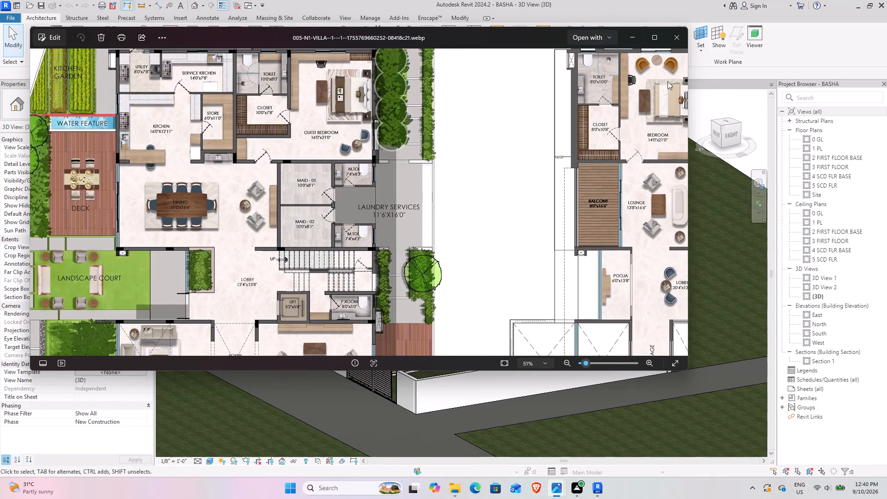
{"action": "left_click", "coordinate": [637, 36]}
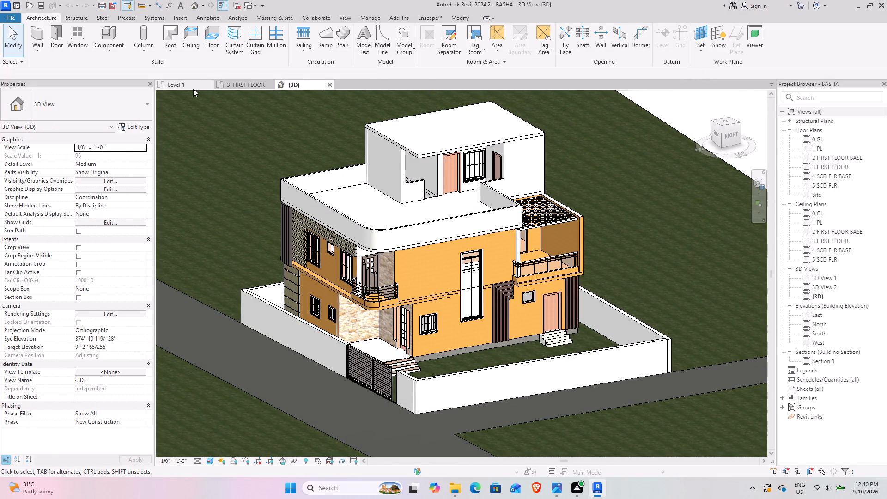
Switch to the Level 1 floor plan of the new project Project1.
{"action": "left_click", "coordinate": [193, 89]}
{"action": "scroll", "coordinate": [381, 129], "scroll_direction": "down", "scroll_amount": 4}
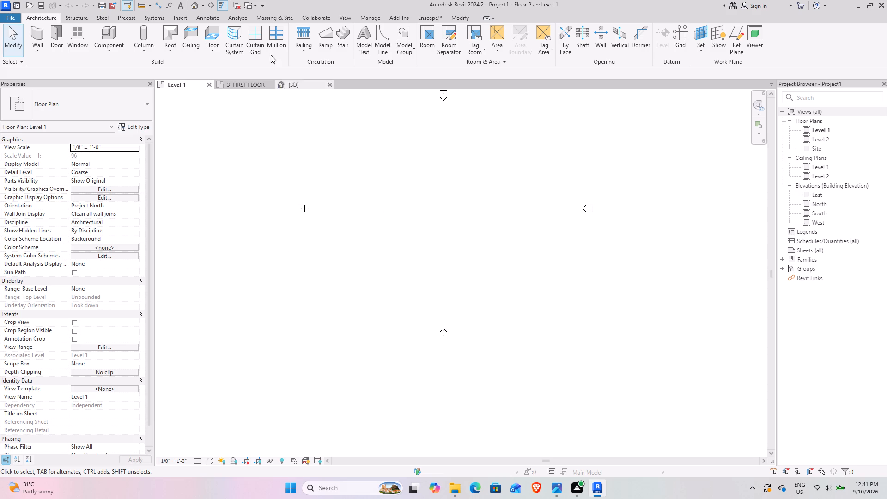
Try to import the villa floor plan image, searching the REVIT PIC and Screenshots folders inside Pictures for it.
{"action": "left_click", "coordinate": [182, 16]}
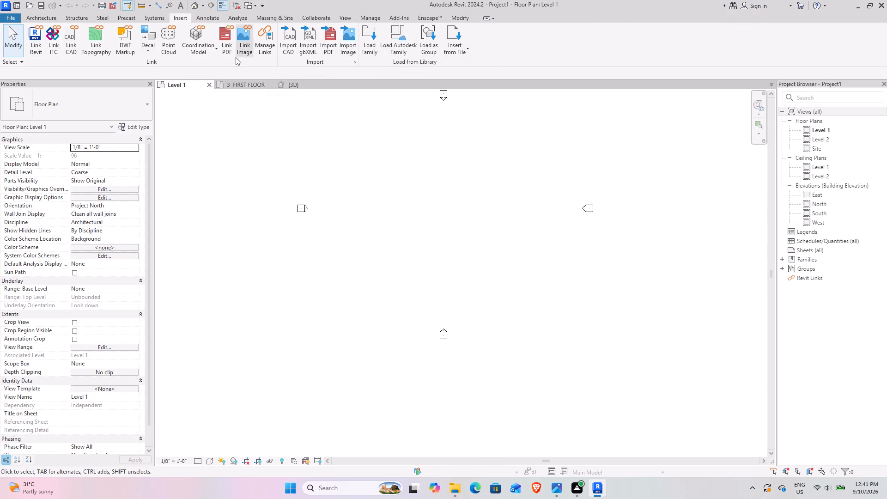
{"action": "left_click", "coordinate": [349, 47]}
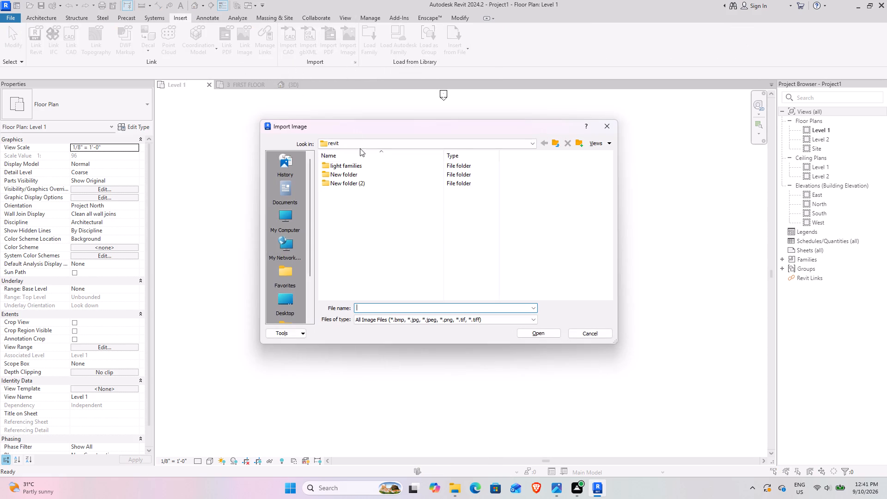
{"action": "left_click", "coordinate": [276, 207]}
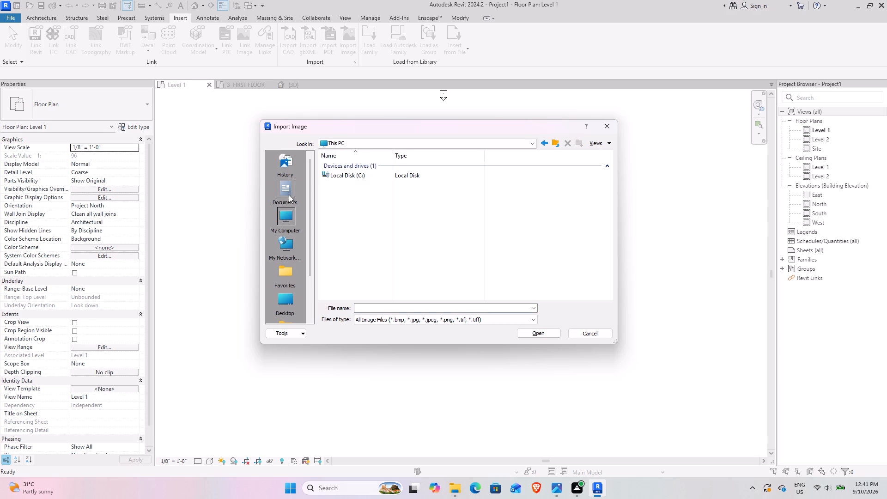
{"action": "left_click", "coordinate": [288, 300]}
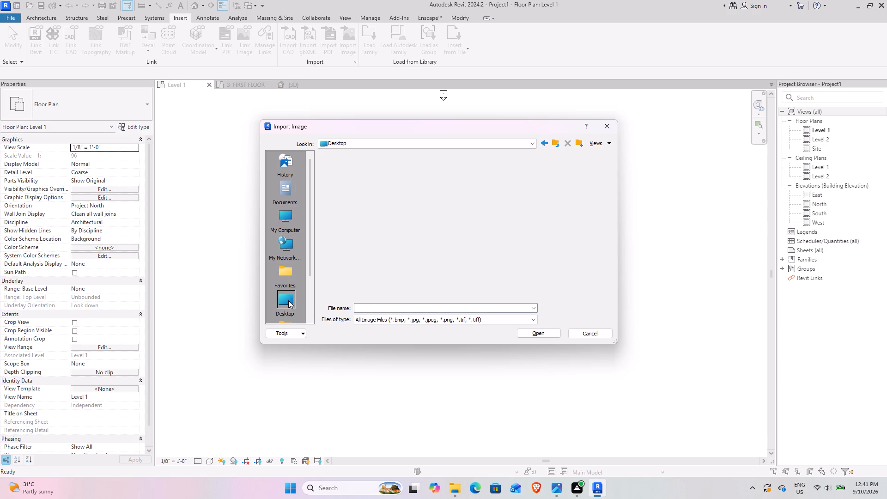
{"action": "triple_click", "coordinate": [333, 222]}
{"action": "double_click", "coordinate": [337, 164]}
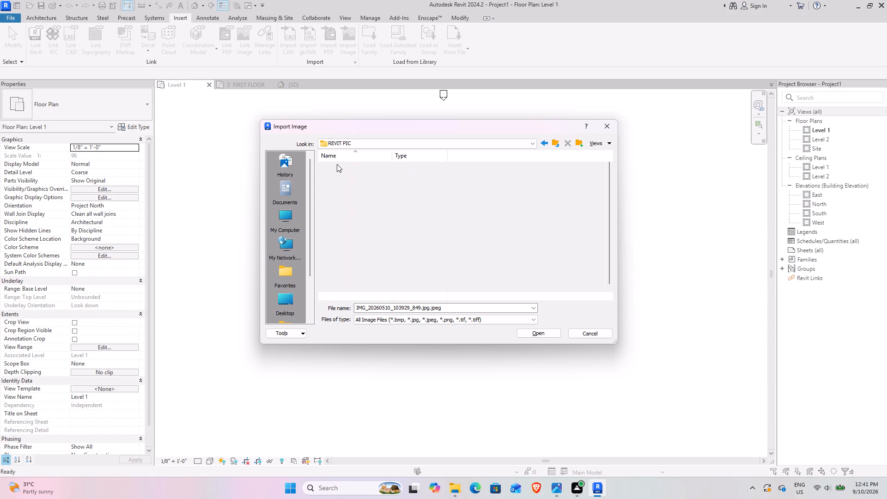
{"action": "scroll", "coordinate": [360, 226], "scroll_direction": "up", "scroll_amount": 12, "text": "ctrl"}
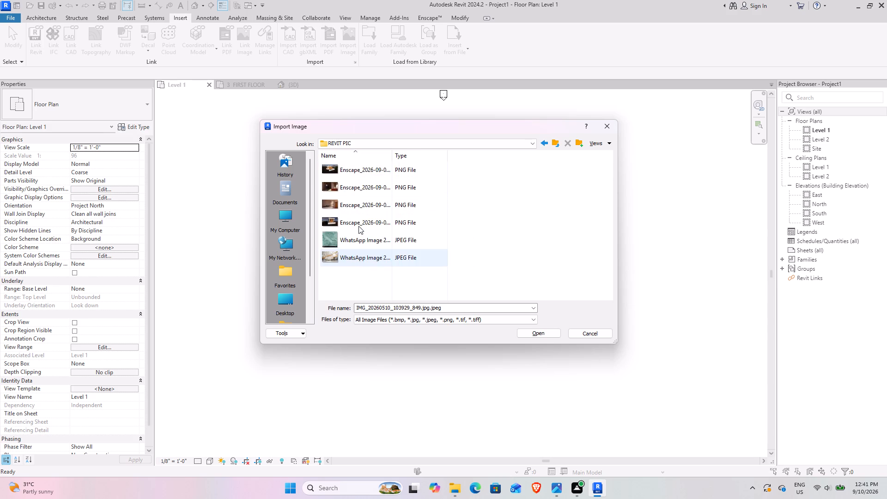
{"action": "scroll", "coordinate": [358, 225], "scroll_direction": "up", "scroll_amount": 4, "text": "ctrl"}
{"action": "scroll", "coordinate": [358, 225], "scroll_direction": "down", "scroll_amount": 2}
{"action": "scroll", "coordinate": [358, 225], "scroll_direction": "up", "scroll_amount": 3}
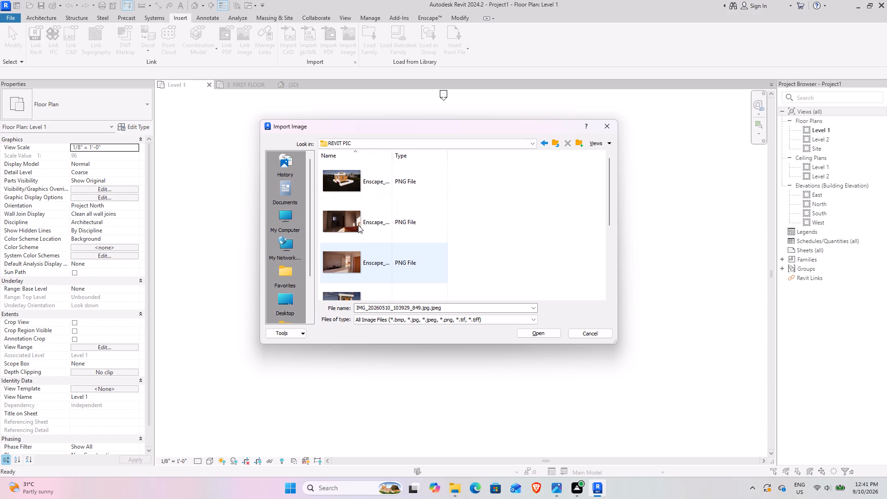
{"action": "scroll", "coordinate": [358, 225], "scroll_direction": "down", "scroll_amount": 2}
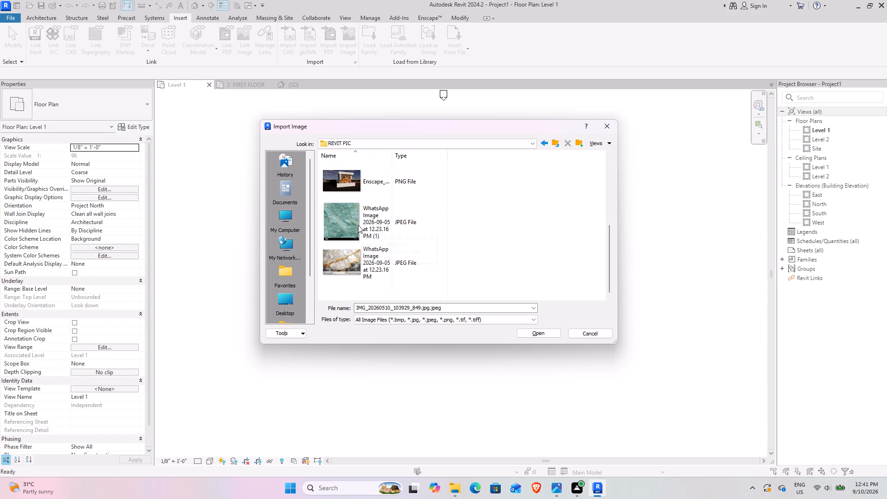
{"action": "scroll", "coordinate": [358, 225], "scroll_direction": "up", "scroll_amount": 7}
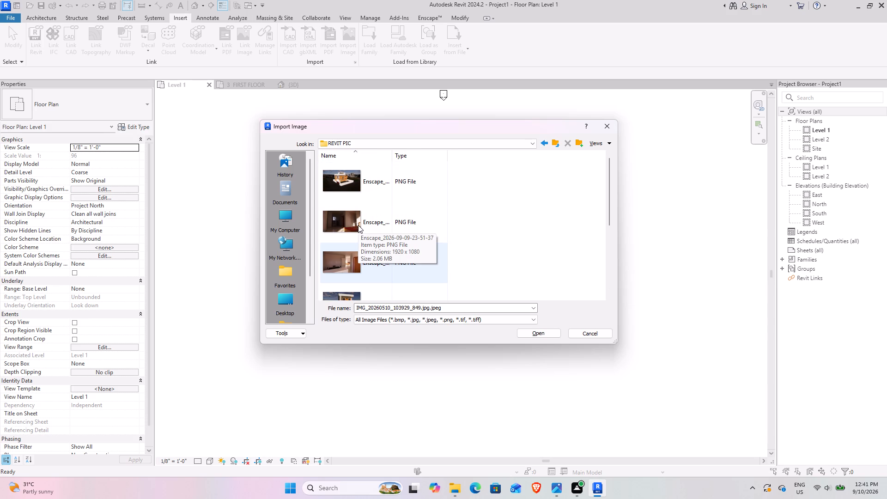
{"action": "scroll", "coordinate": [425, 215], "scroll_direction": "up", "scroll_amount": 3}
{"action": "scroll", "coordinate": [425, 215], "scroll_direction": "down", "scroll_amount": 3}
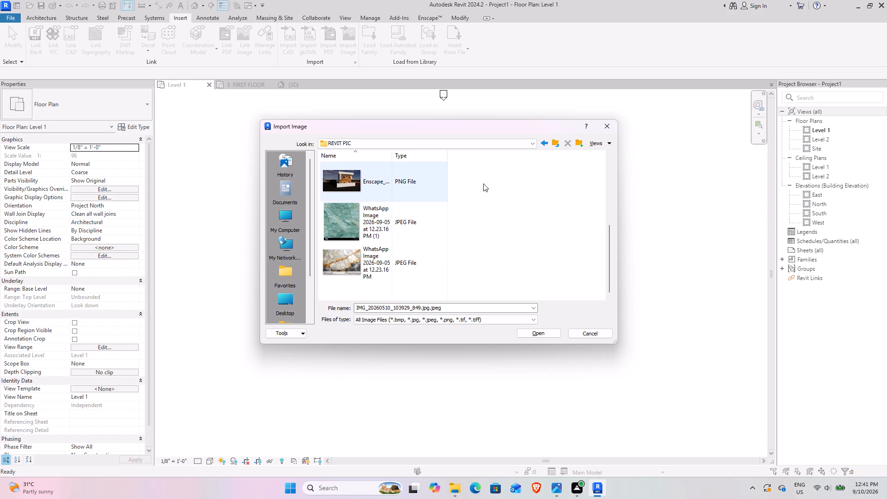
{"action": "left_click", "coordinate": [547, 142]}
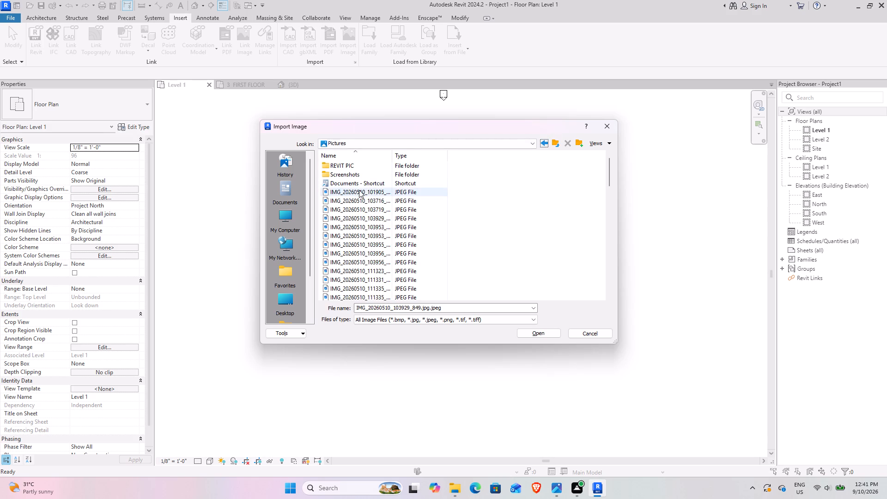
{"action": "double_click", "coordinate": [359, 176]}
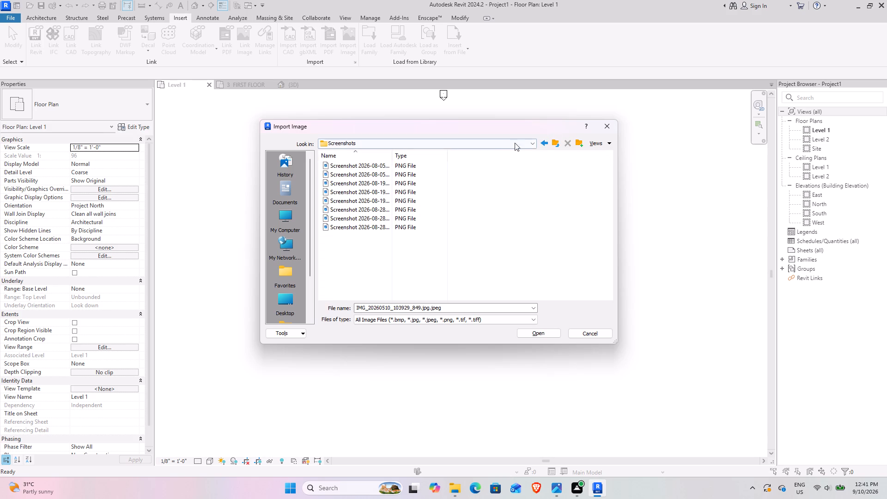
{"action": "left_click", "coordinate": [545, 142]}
Check the 005-N1-VILLA image in the REVIT PIC folder using File Explorer, and close that window.
{"action": "left_click", "coordinate": [452, 488]}
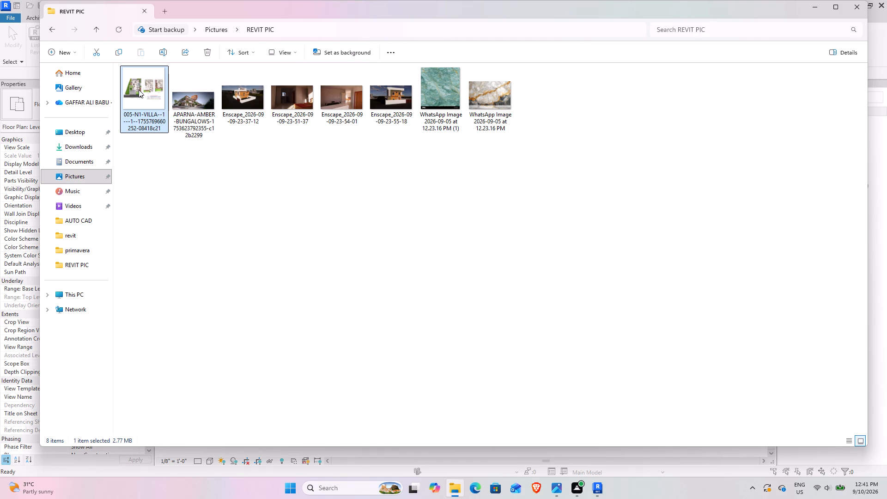
{"action": "left_click", "coordinate": [139, 90]}
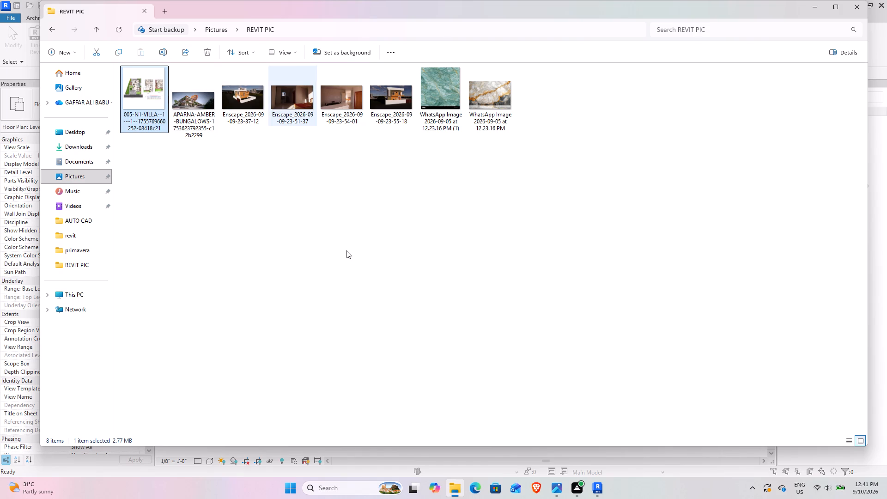
{"action": "left_click", "coordinate": [346, 251]}
{"action": "left_click", "coordinate": [860, 7]}
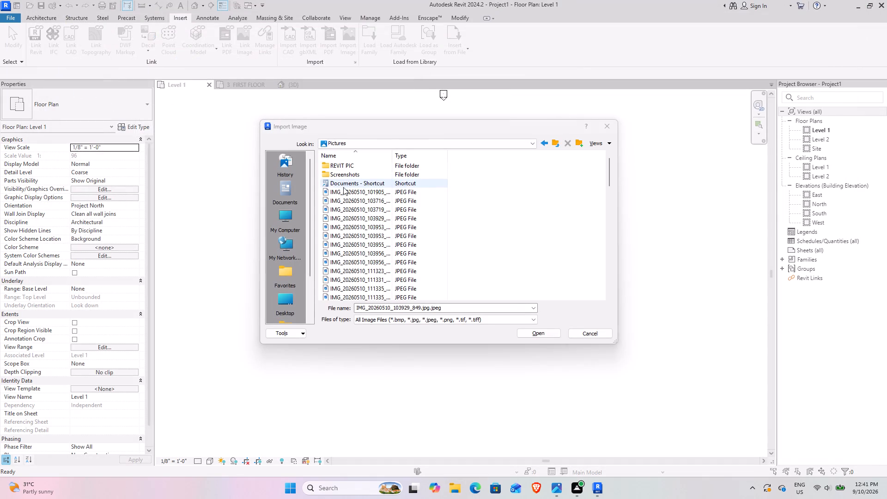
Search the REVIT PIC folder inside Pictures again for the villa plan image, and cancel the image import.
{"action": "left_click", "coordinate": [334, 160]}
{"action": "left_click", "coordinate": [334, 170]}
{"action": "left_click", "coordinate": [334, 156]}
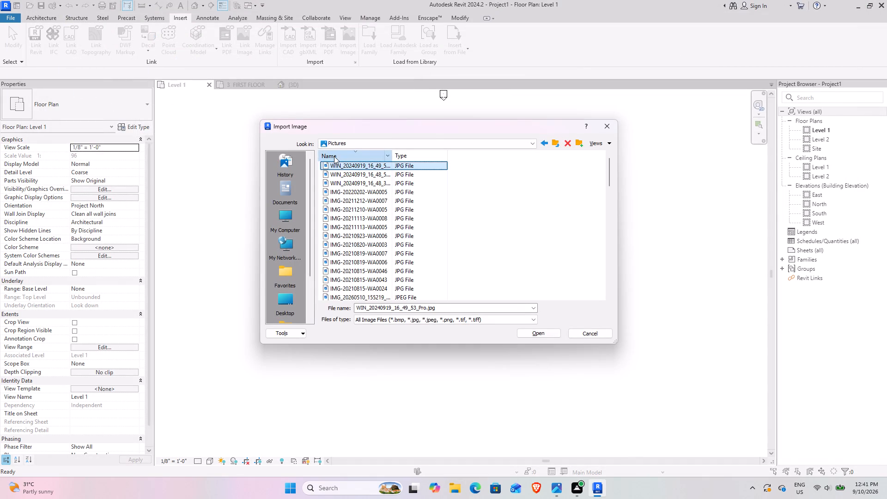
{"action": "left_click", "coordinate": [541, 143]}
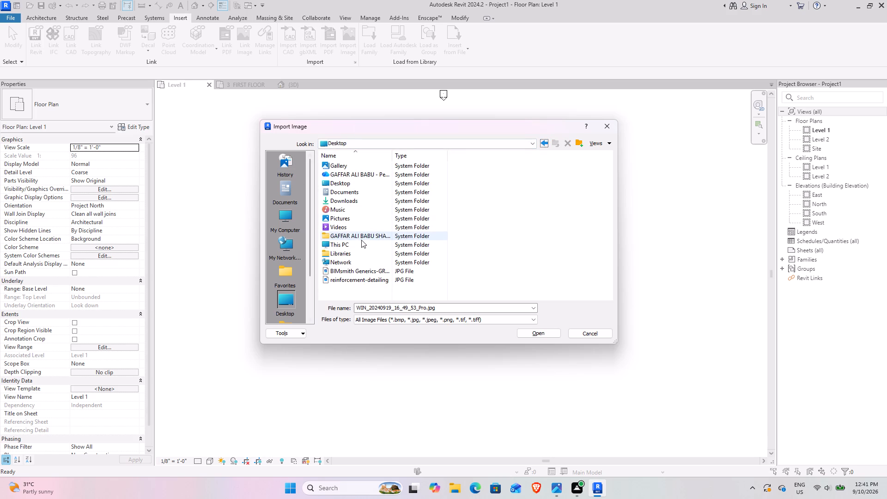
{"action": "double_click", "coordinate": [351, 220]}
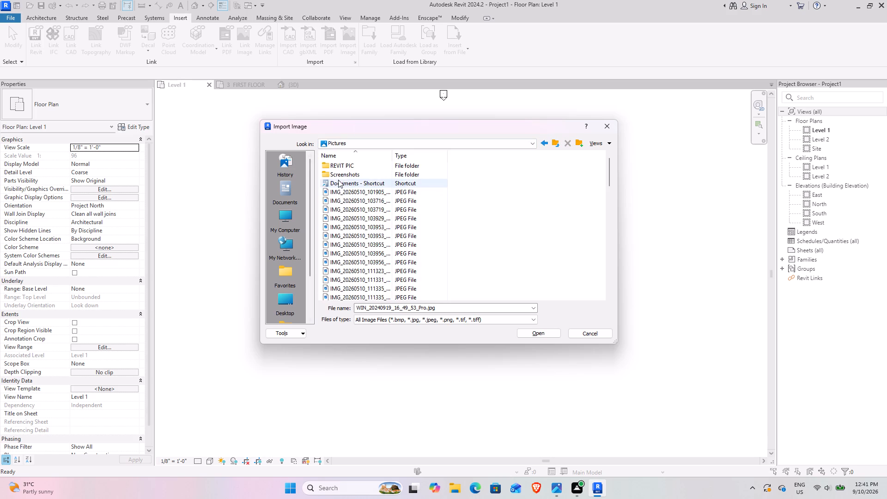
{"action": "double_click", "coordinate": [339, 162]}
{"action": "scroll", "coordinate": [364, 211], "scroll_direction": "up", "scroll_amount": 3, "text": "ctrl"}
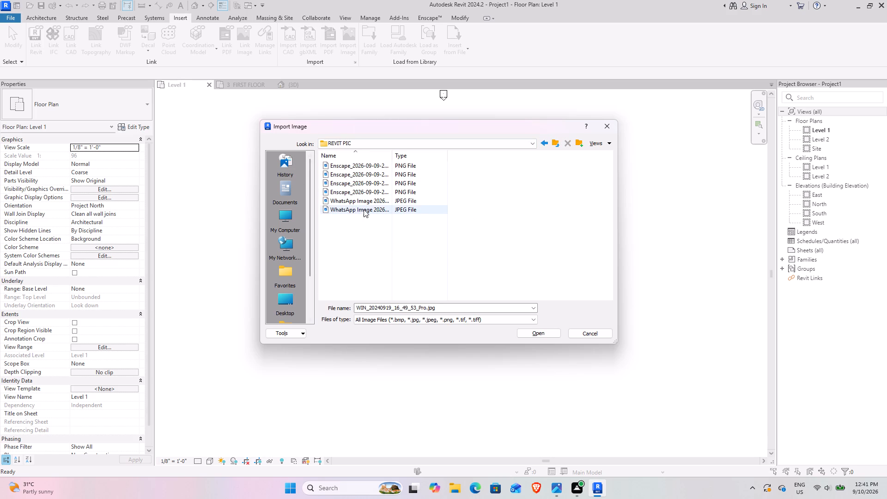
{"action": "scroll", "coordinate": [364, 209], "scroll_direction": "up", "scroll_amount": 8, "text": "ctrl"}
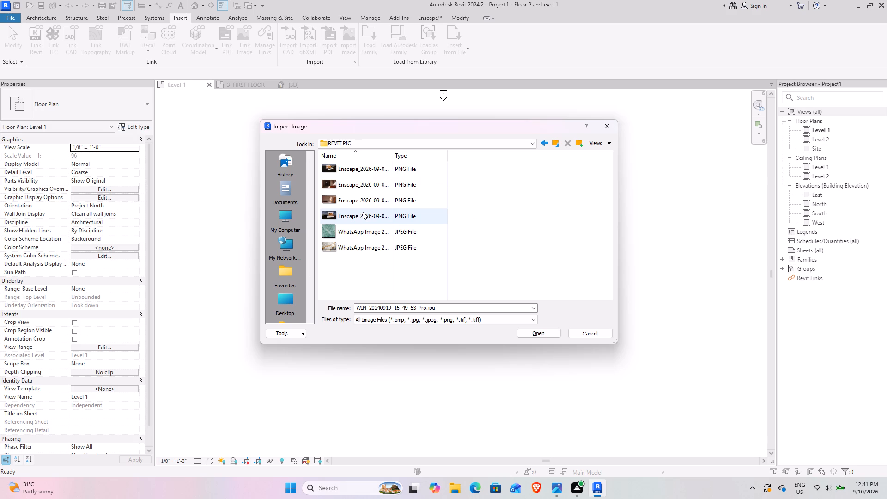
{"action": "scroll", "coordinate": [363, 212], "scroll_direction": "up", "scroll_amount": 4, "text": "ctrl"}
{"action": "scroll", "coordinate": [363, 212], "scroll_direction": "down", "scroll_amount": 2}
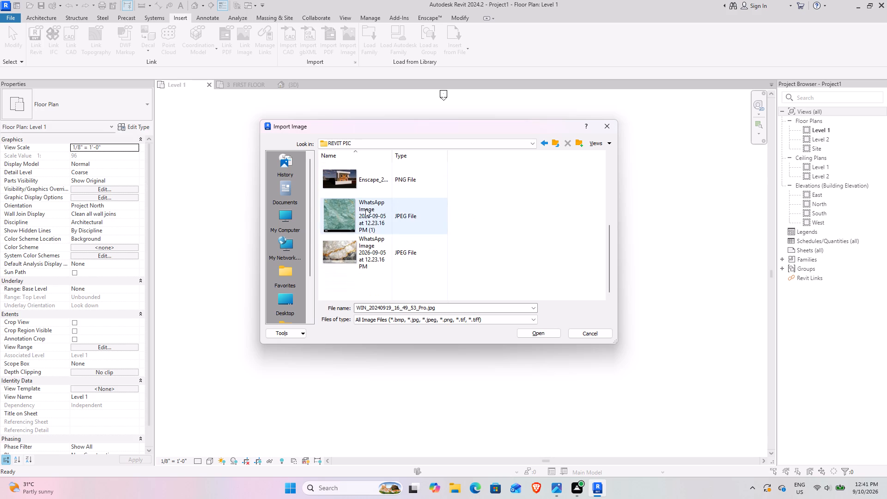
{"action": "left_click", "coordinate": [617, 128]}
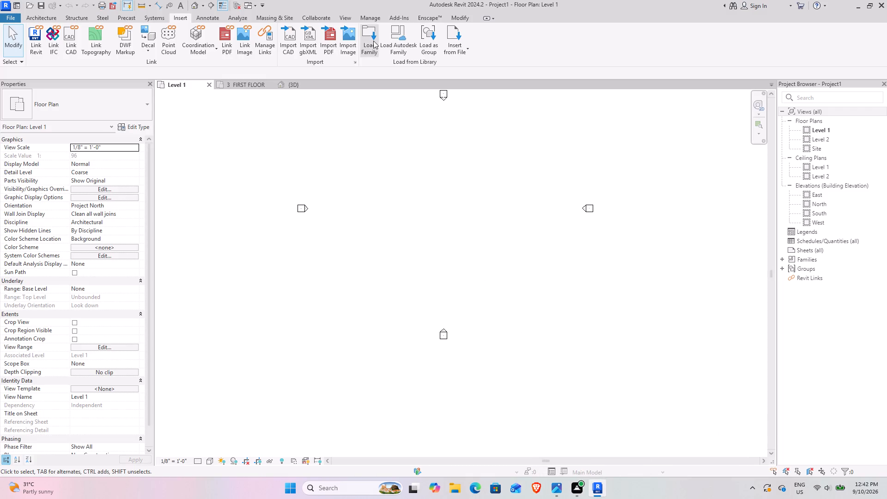
Start an image import limited to JPEG files and search the REVIT PIC folder inside Pictures for the villa plan.
{"action": "left_click", "coordinate": [342, 36]}
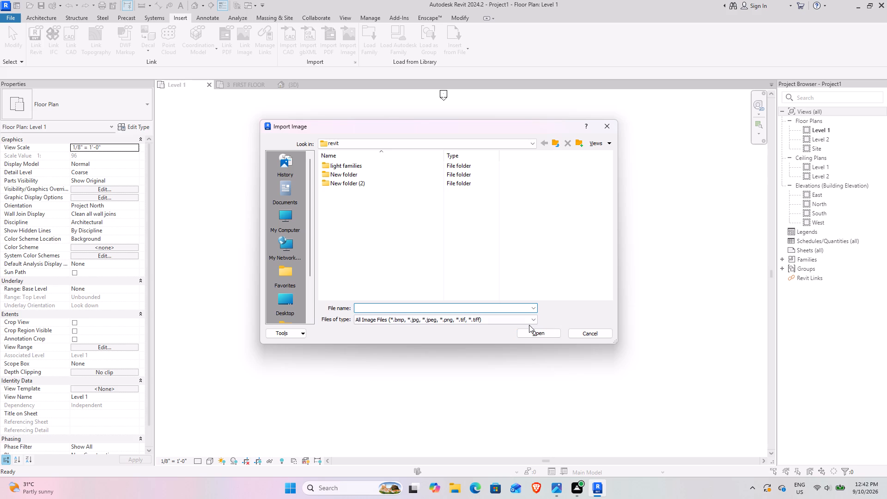
{"action": "left_click", "coordinate": [530, 322]}
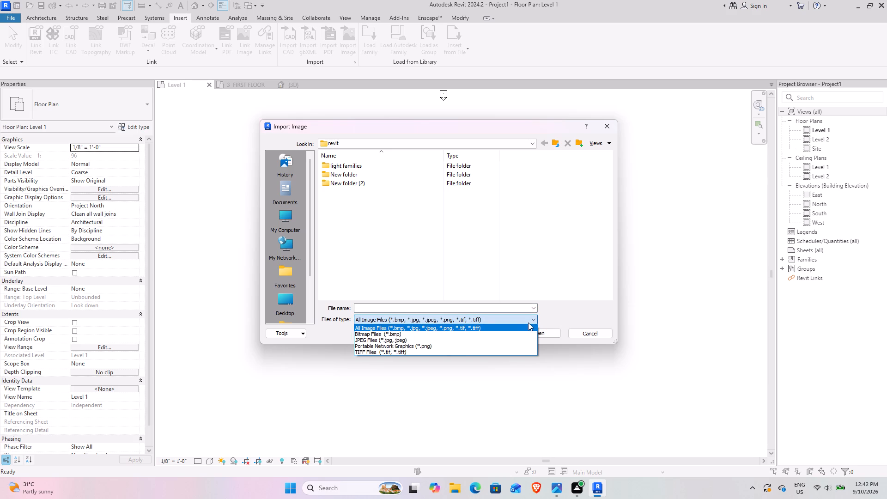
{"action": "left_click", "coordinate": [374, 341]}
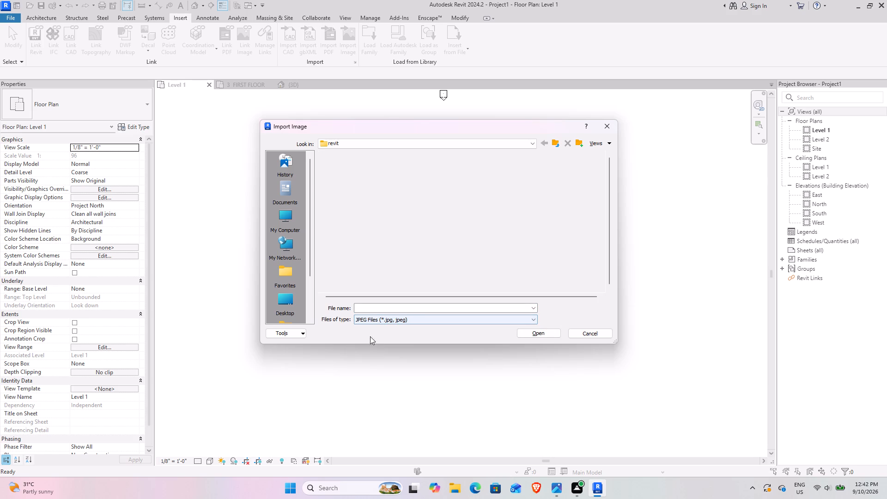
{"action": "left_click", "coordinate": [289, 222]}
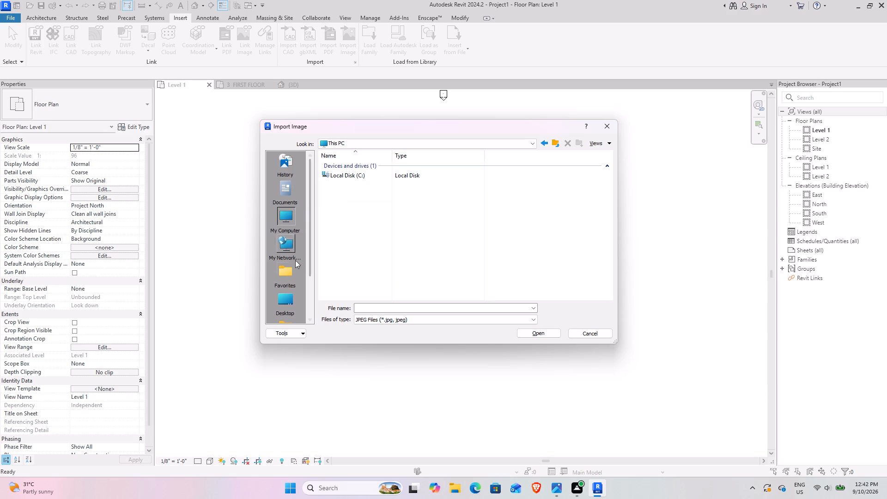
{"action": "left_click", "coordinate": [285, 298]}
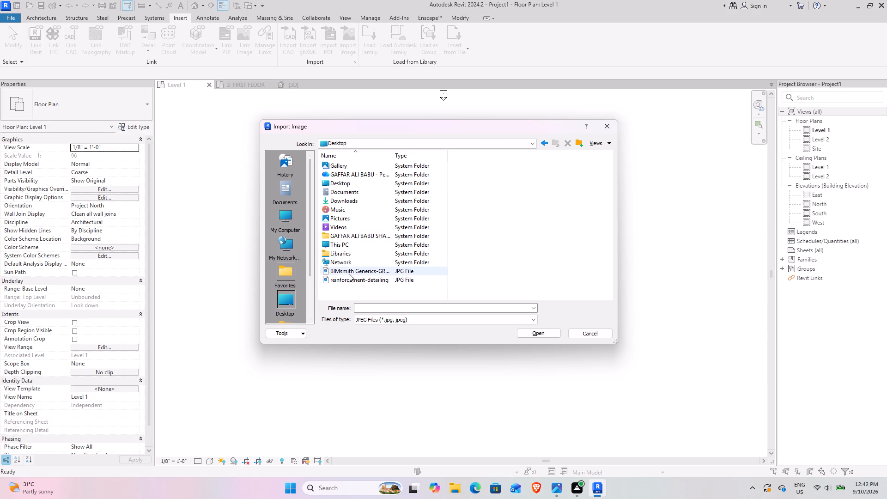
{"action": "double_click", "coordinate": [357, 232]}
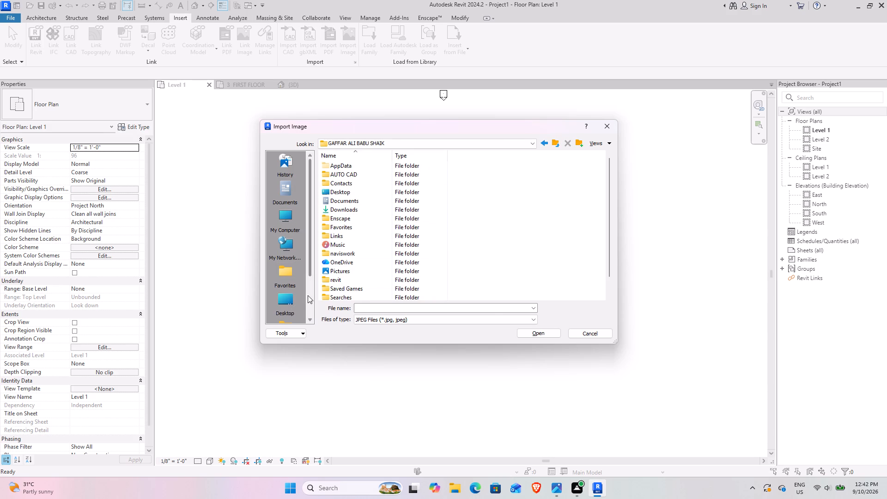
{"action": "double_click", "coordinate": [375, 271]}
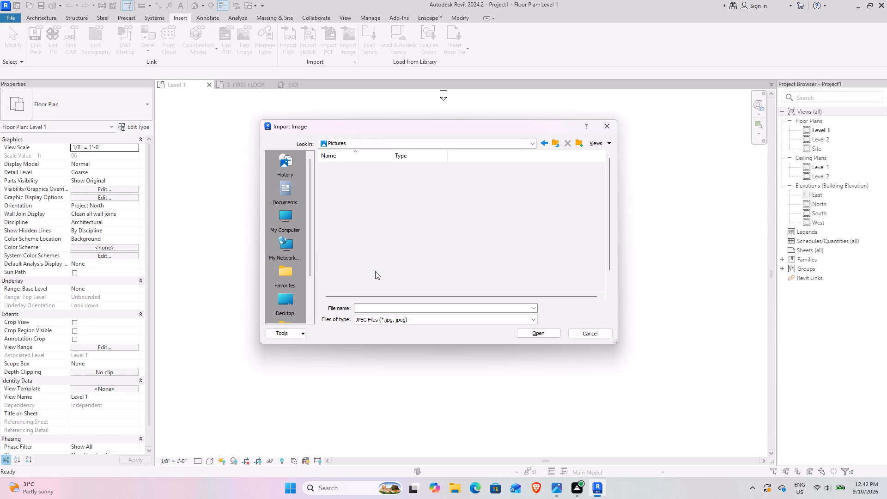
{"action": "double_click", "coordinate": [390, 168]}
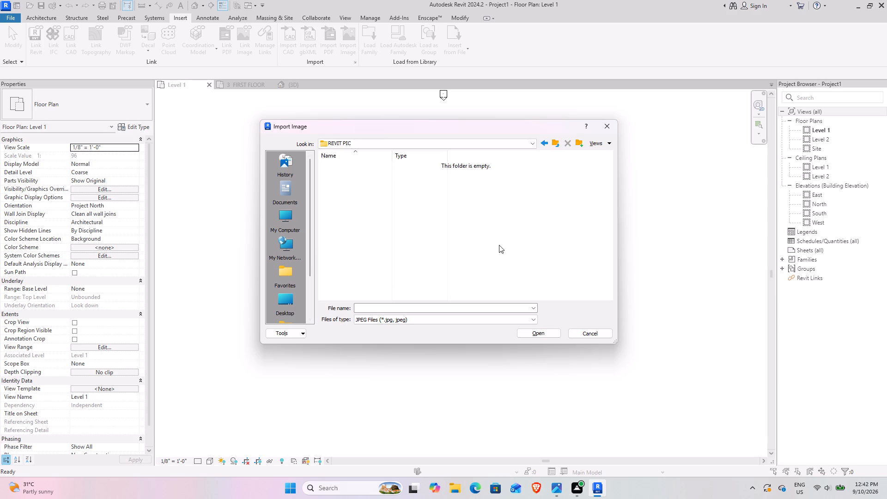
Search the REVIT PIC folder for the villa plan with the file type set to Portable Network Graphics (*.png).
{"action": "left_click", "coordinate": [451, 324]}
{"action": "left_click", "coordinate": [456, 318]}
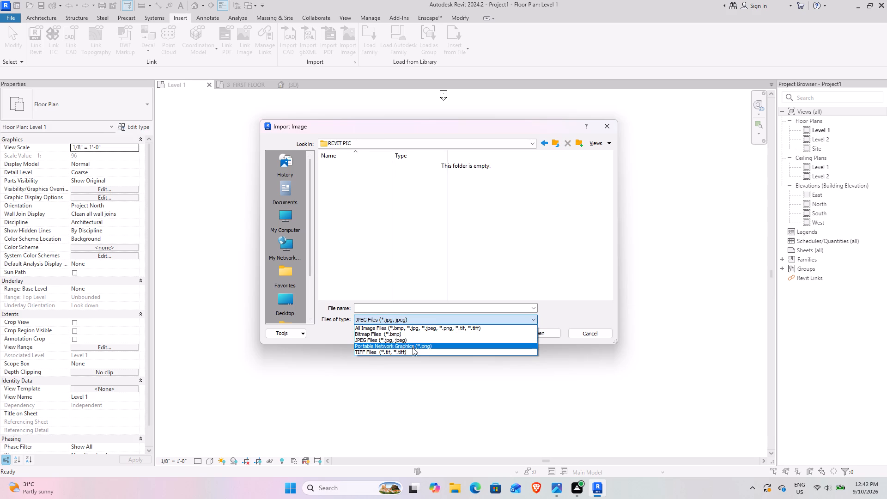
{"action": "left_click", "coordinate": [413, 344]}
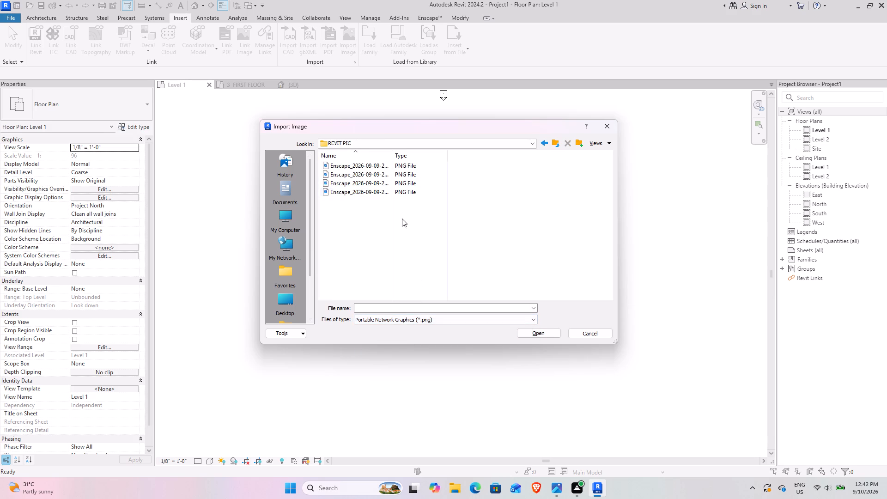
{"action": "scroll", "coordinate": [387, 216], "scroll_direction": "up", "scroll_amount": 13, "text": "ctrl"}
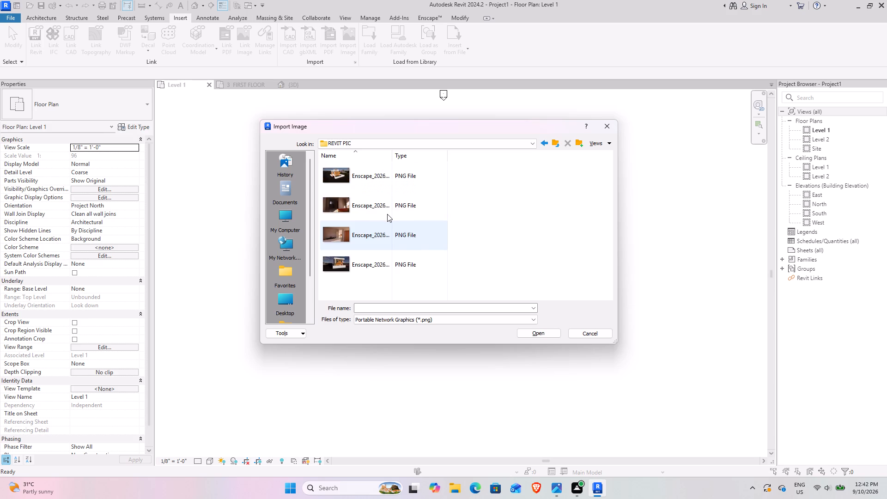
{"action": "scroll", "coordinate": [387, 214], "scroll_direction": "up", "scroll_amount": 3, "text": "ctrl"}
Search the REVIT PIC folder for the villa plan with the file type set to All Image Files, using enlarged thumbnails.
{"action": "left_click", "coordinate": [458, 319]}
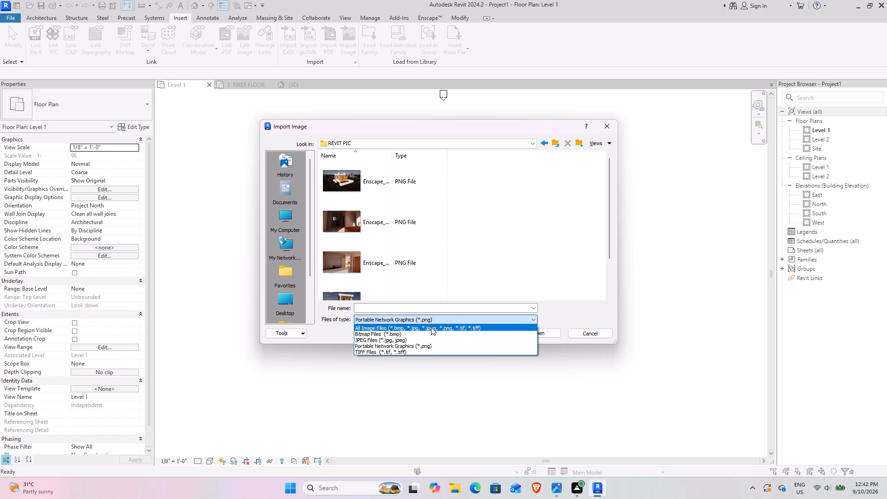
{"action": "left_click", "coordinate": [407, 324]}
{"action": "scroll", "coordinate": [391, 230], "scroll_direction": "down", "scroll_amount": 4}
{"action": "scroll", "coordinate": [391, 230], "scroll_direction": "up", "scroll_amount": 4}
{"action": "left_click", "coordinate": [446, 320]}
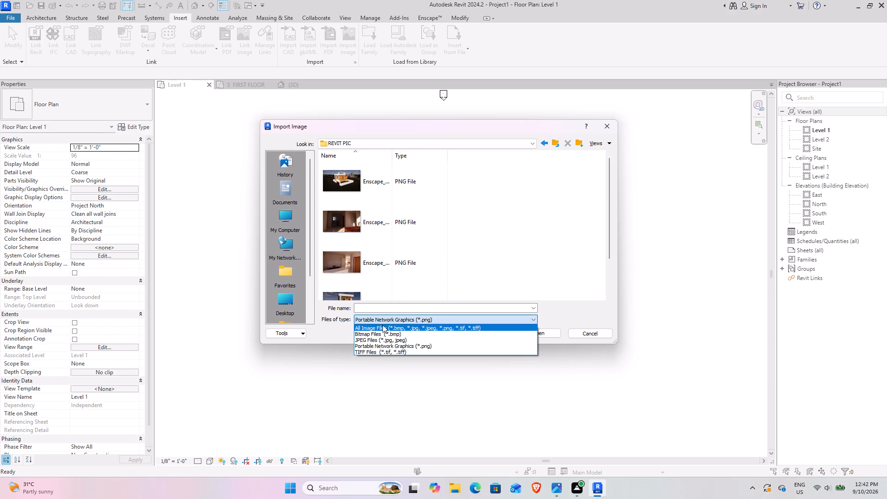
{"action": "left_click", "coordinate": [383, 325]}
{"action": "scroll", "coordinate": [368, 199], "scroll_direction": "up", "scroll_amount": 8, "text": "ctrl"}
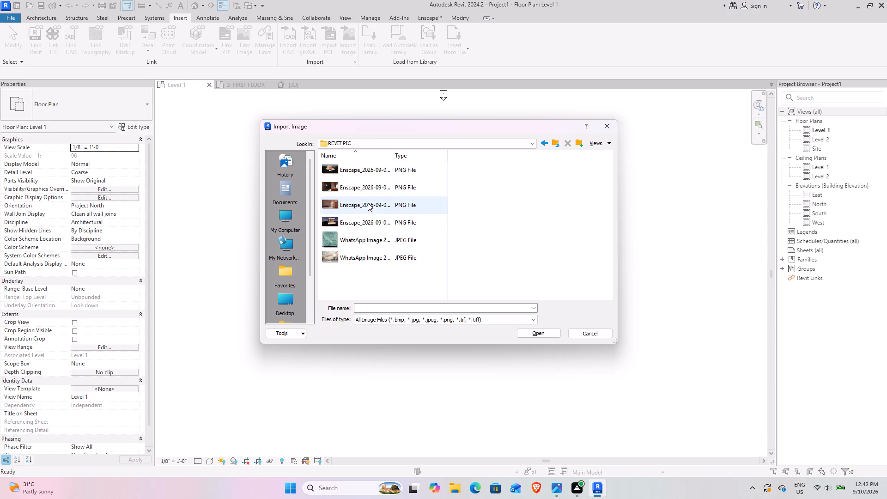
{"action": "scroll", "coordinate": [385, 248], "scroll_direction": "up", "scroll_amount": 3}
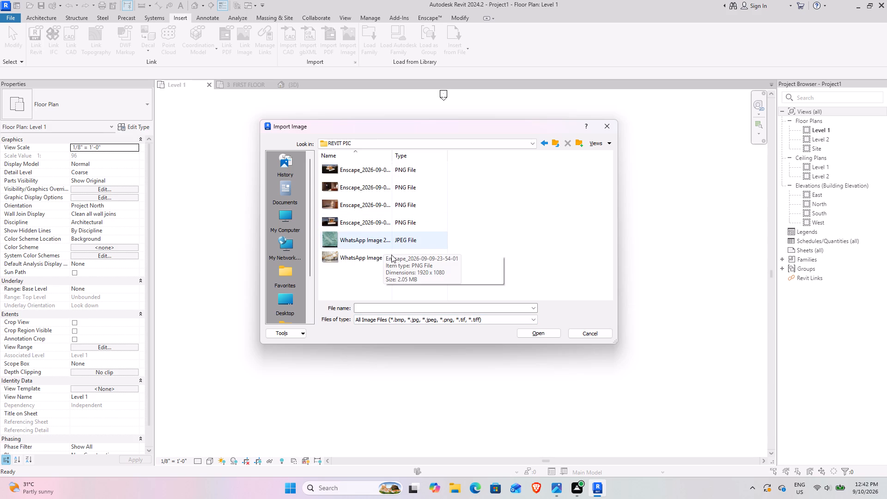
{"action": "scroll", "coordinate": [389, 253], "scroll_direction": "up", "scroll_amount": 7, "text": "ctrl"}
{"action": "scroll", "coordinate": [389, 253], "scroll_direction": "down", "scroll_amount": 3, "text": "ctrl"}
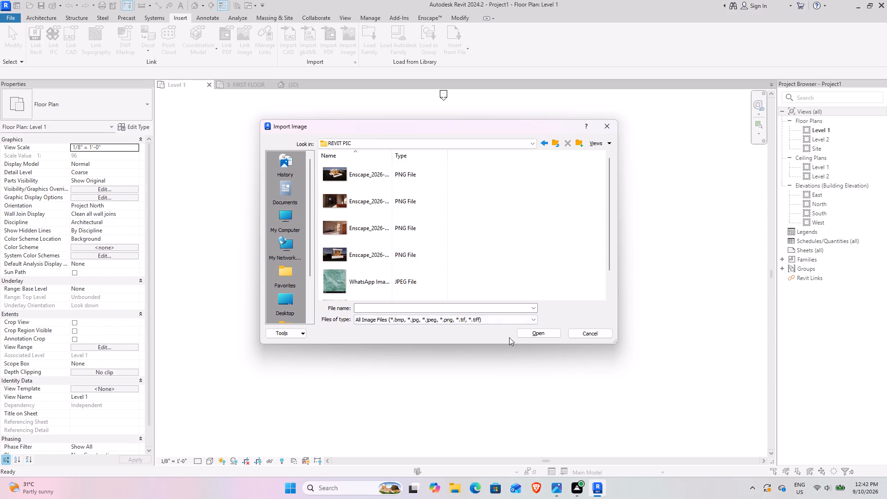
{"action": "left_click", "coordinate": [491, 319]}
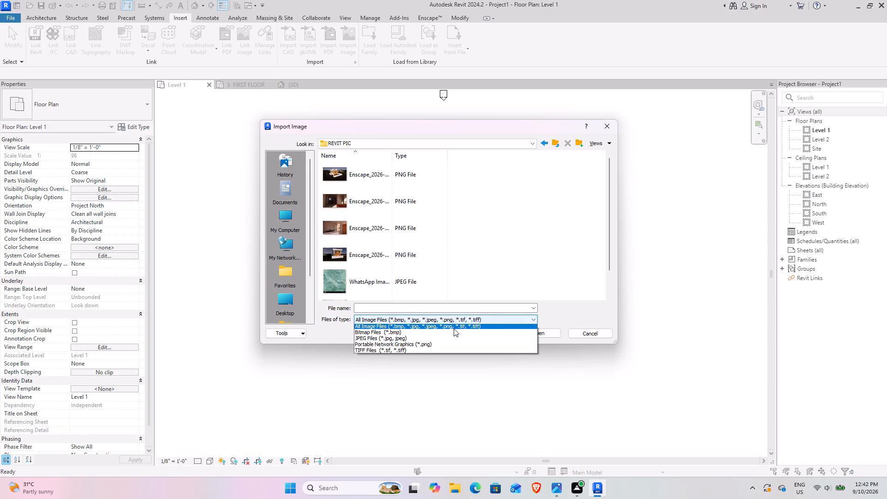
{"action": "left_click", "coordinate": [448, 253]}
{"action": "scroll", "coordinate": [406, 229], "scroll_direction": "down", "scroll_amount": 4}
{"action": "scroll", "coordinate": [406, 229], "scroll_direction": "up", "scroll_amount": 4}
{"action": "scroll", "coordinate": [406, 229], "scroll_direction": "down", "scroll_amount": 2}
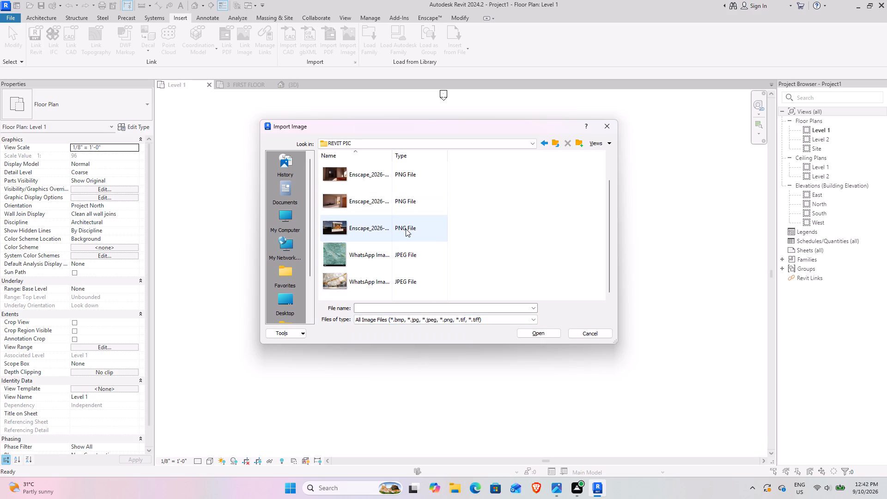
{"action": "scroll", "coordinate": [406, 229], "scroll_direction": "up", "scroll_amount": 3}
{"action": "scroll", "coordinate": [406, 229], "scroll_direction": "down", "scroll_amount": 2}
{"action": "scroll", "coordinate": [406, 229], "scroll_direction": "up", "scroll_amount": 1}
{"action": "scroll", "coordinate": [406, 229], "scroll_direction": "down", "scroll_amount": 4}
Switch to File Explorer and open the 005-N1-VILLA image from the REVIT PIC folder inside Pictures.
{"action": "left_click", "coordinate": [460, 484]}
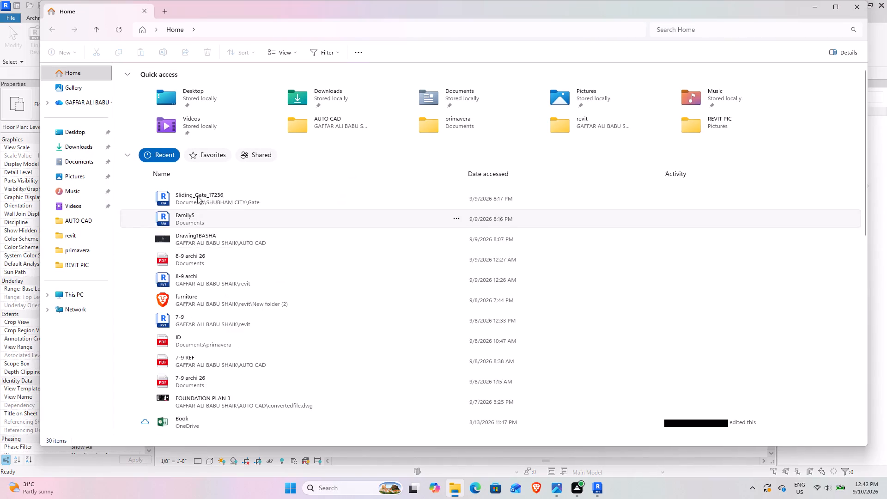
{"action": "left_click", "coordinate": [79, 177]}
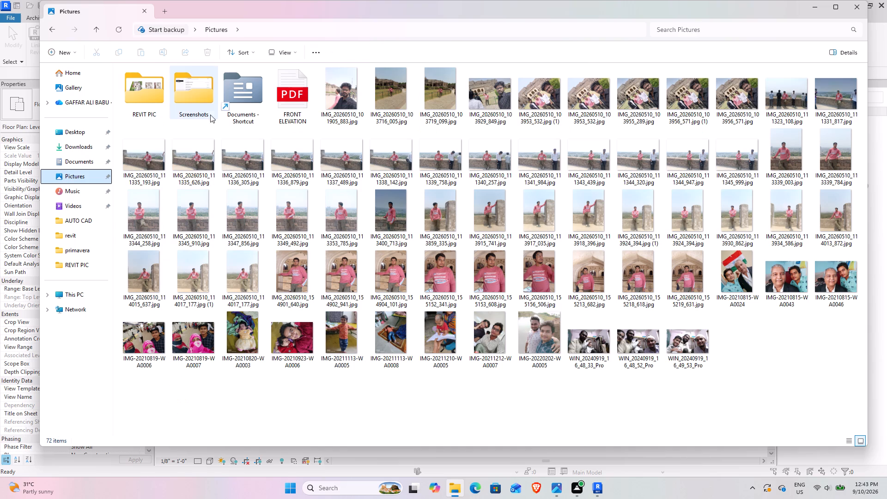
{"action": "double_click", "coordinate": [149, 95]}
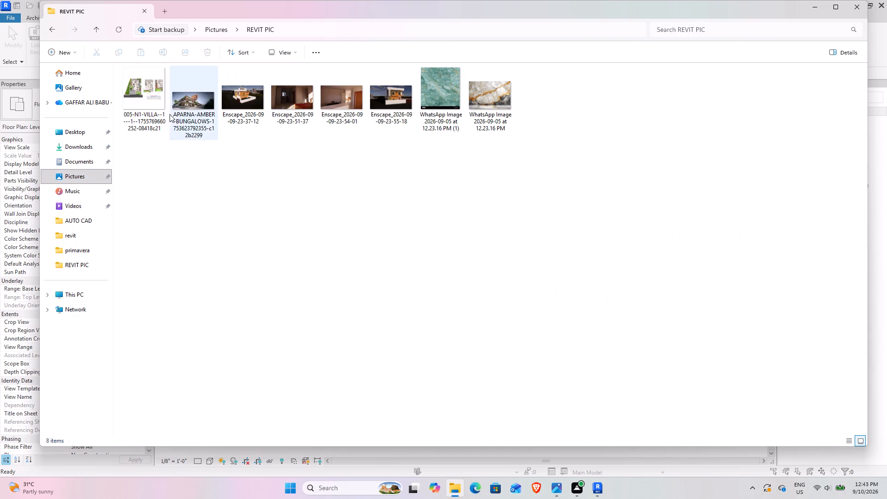
{"action": "left_click", "coordinate": [154, 93]}
{"action": "right_click", "coordinate": [154, 93]}
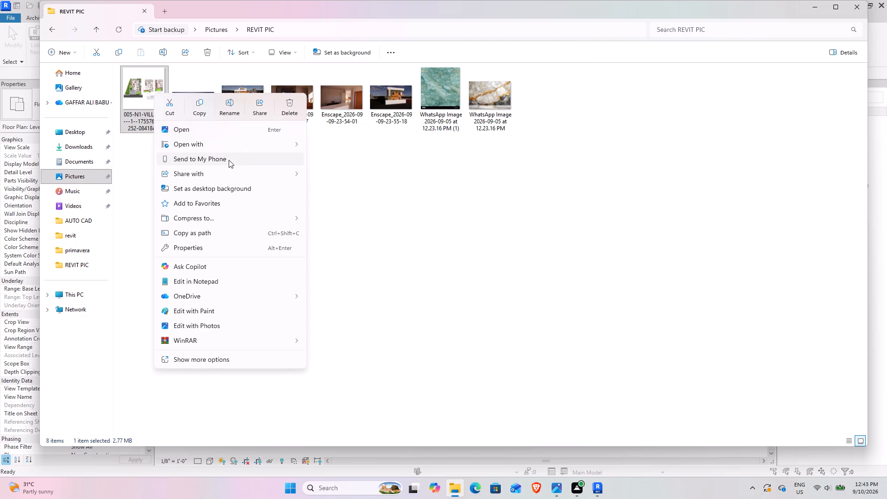
{"action": "left_click", "coordinate": [368, 209]}
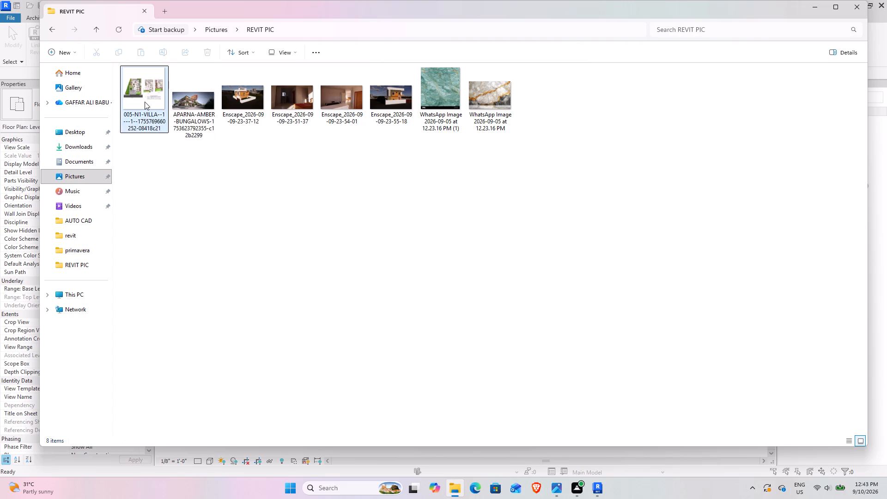
{"action": "double_click", "coordinate": [145, 102]}
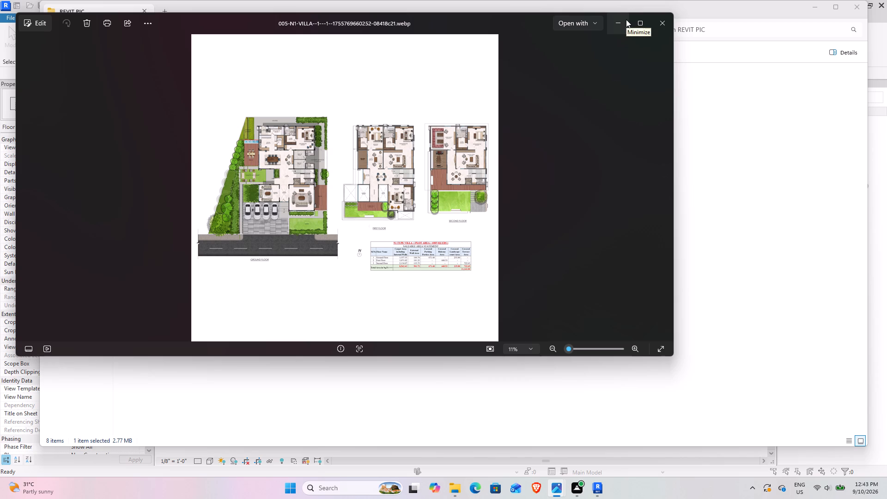
Print the villa image with Microsoft Print to PDF, save it as PR in Documents, and minimize the Photos window.
{"action": "left_click", "coordinate": [107, 23]}
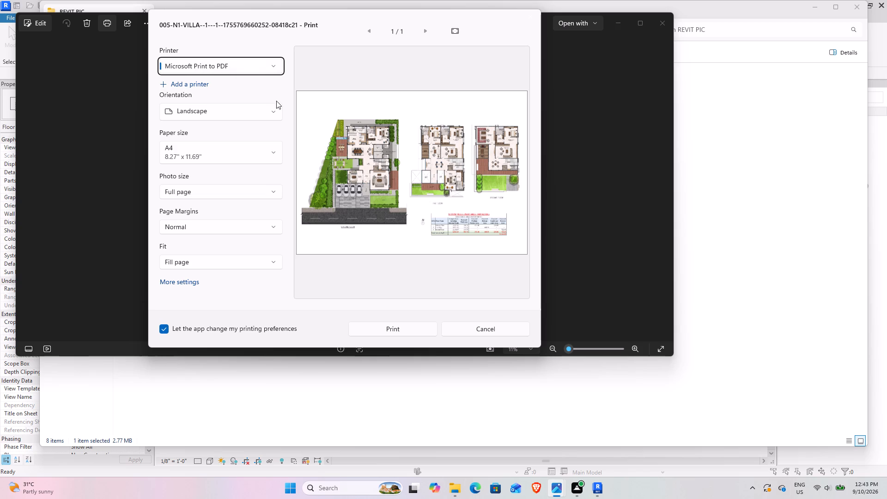
{"action": "left_click", "coordinate": [395, 328]}
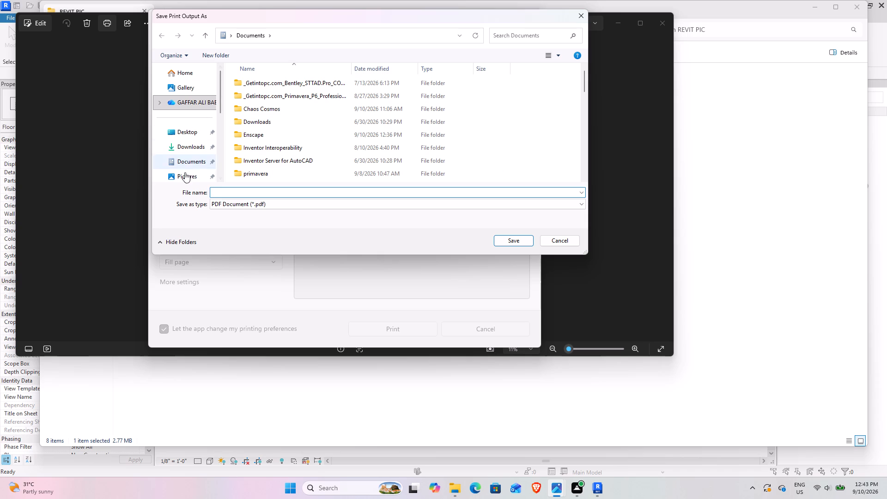
{"action": "left_click", "coordinate": [190, 162]}
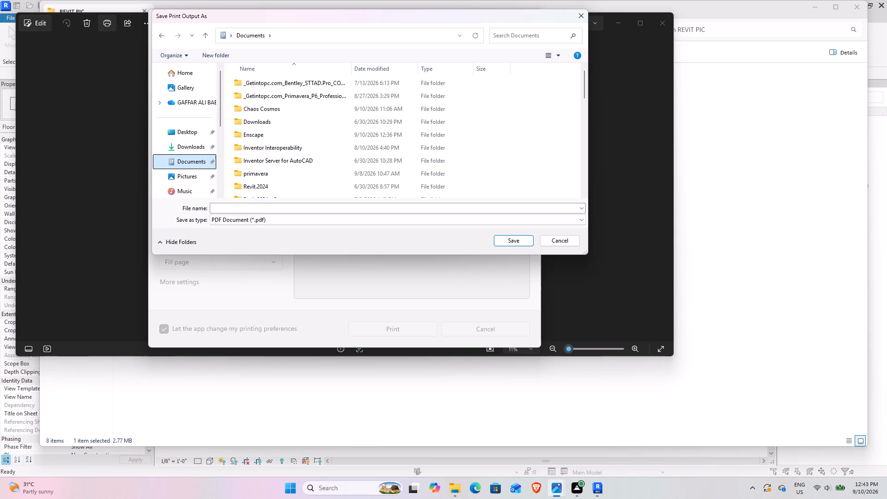
{"action": "left_click", "coordinate": [243, 207]}
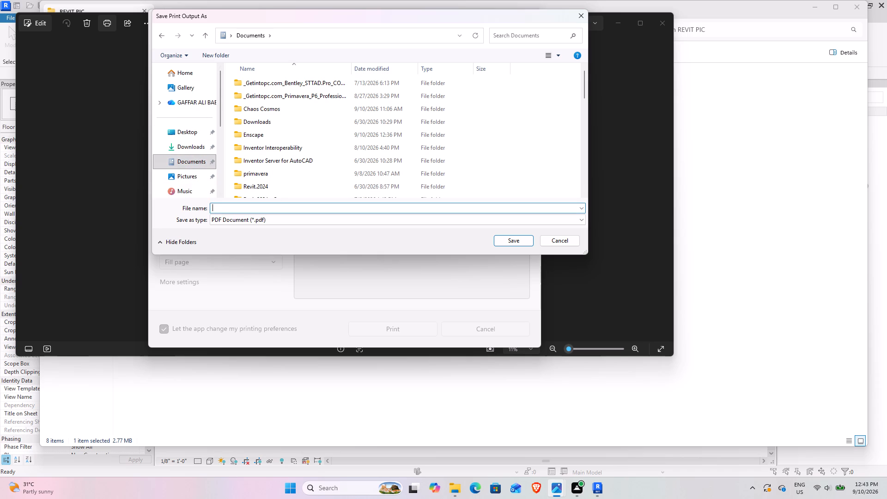
{"action": "type", "text": "PR"}
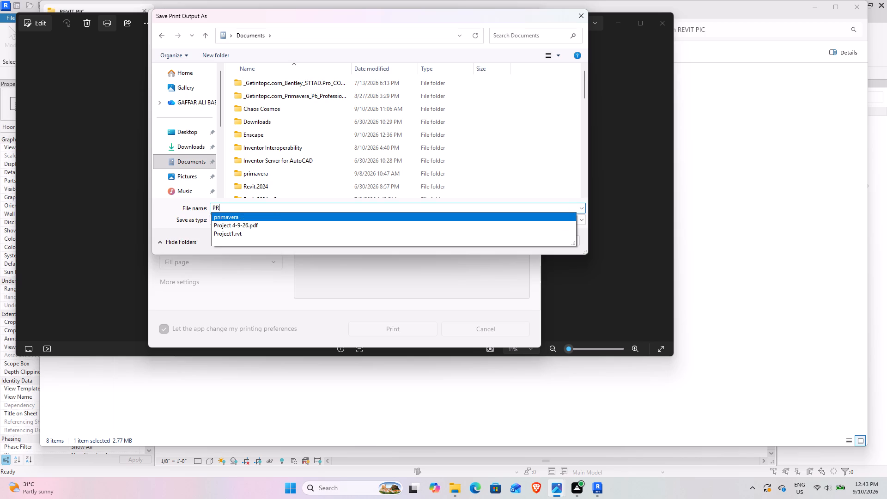
{"action": "left_click", "coordinate": [550, 206]}
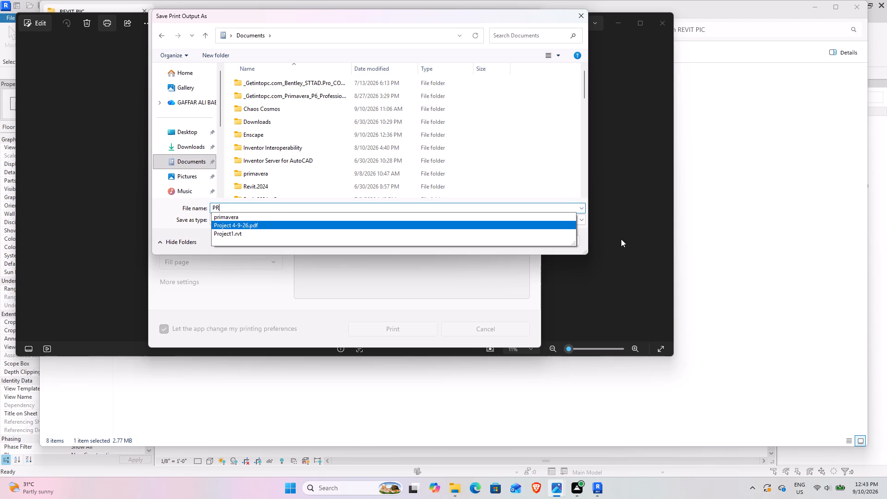
{"action": "key", "text": "Return"}
{"action": "left_click", "coordinate": [618, 20]}
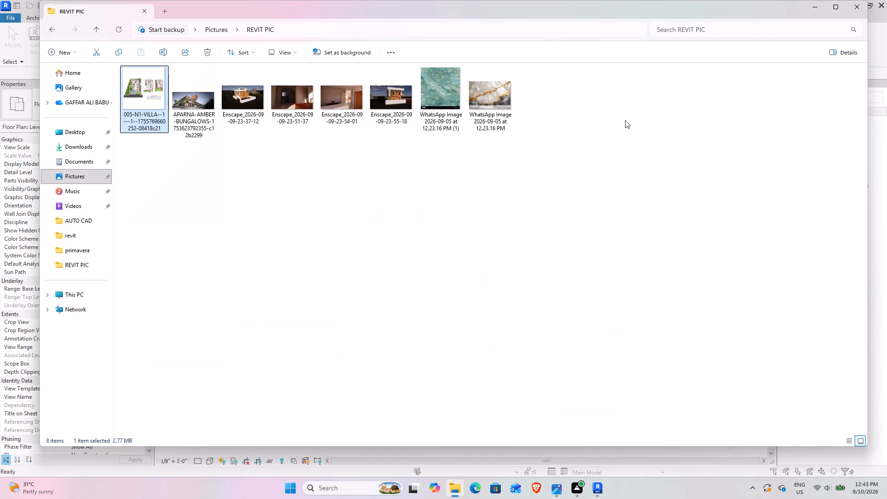
Check the PR PDF in the Documents folder by opening it, and close the PDF viewer.
{"action": "left_click", "coordinate": [69, 160]}
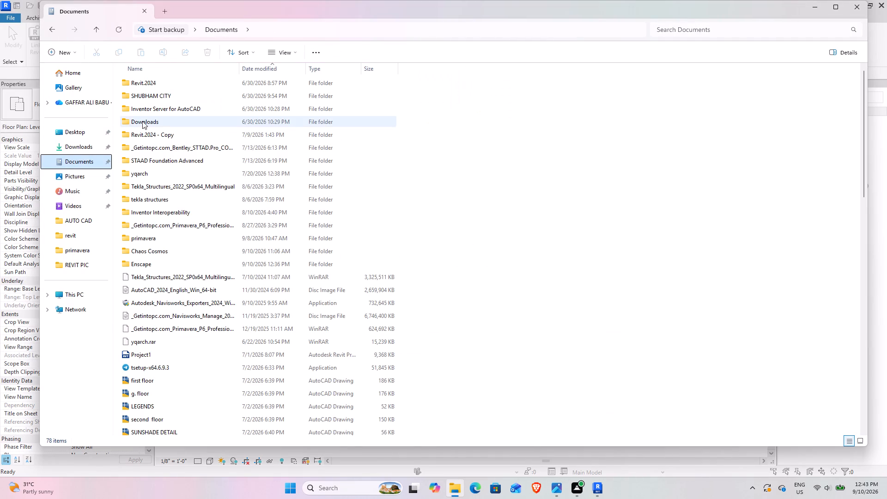
{"action": "scroll", "coordinate": [267, 284], "scroll_direction": "down", "scroll_amount": 2}
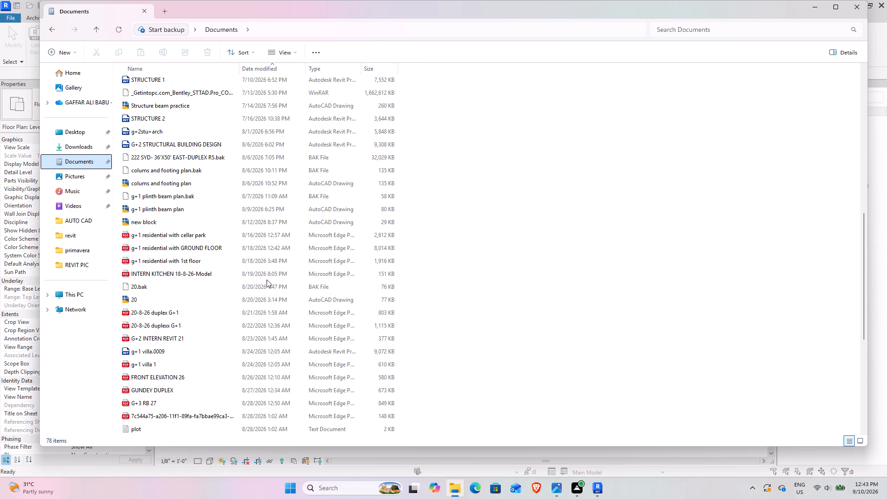
{"action": "scroll", "coordinate": [267, 280], "scroll_direction": "down", "scroll_amount": 5}
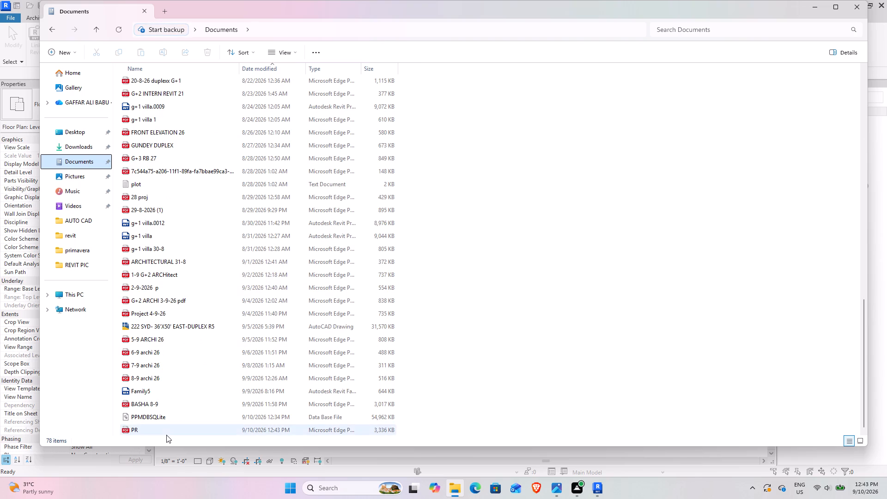
{"action": "double_click", "coordinate": [166, 435]}
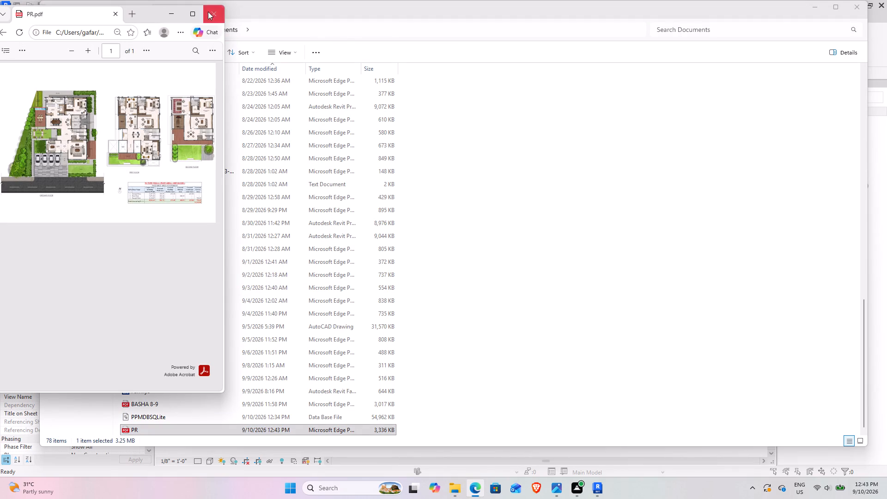
{"action": "left_click", "coordinate": [207, 13]}
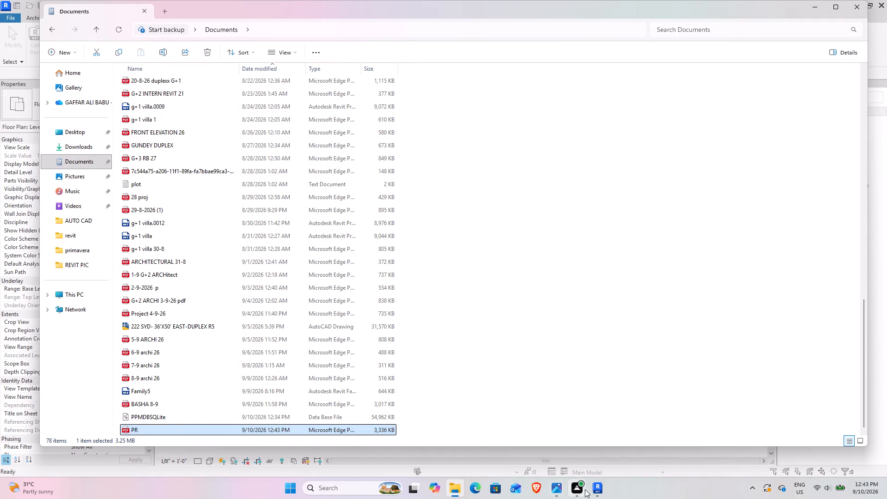
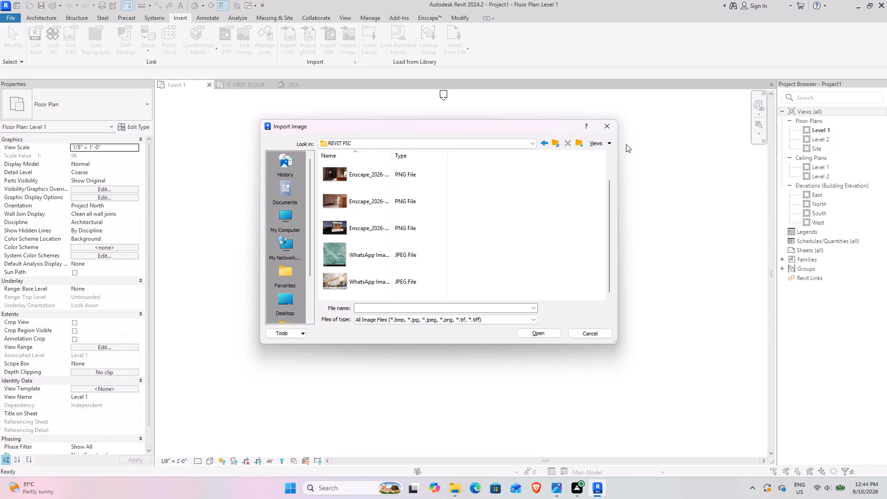
Import PR.pdf from Documents as a PDF at 600 DPI and place it between the elevation markers in the Level 1 plan.
{"action": "left_click", "coordinate": [612, 126]}
{"action": "left_click", "coordinate": [334, 46]}
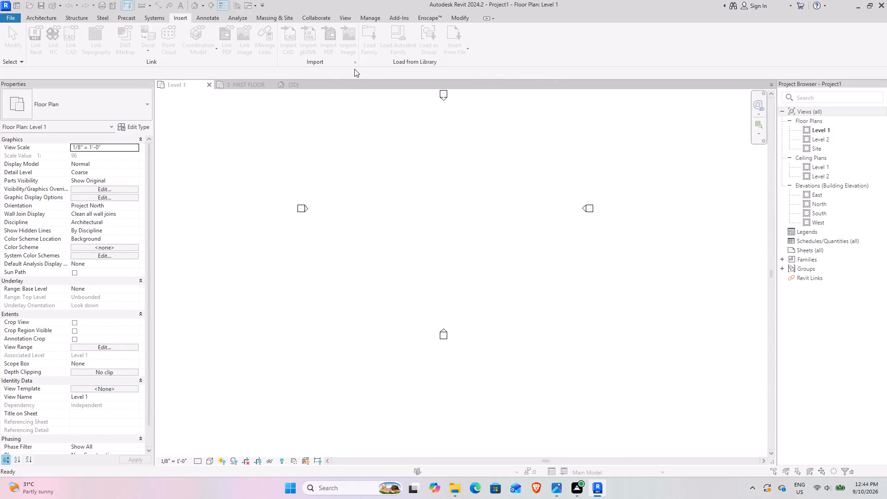
{"action": "left_click", "coordinate": [286, 183]}
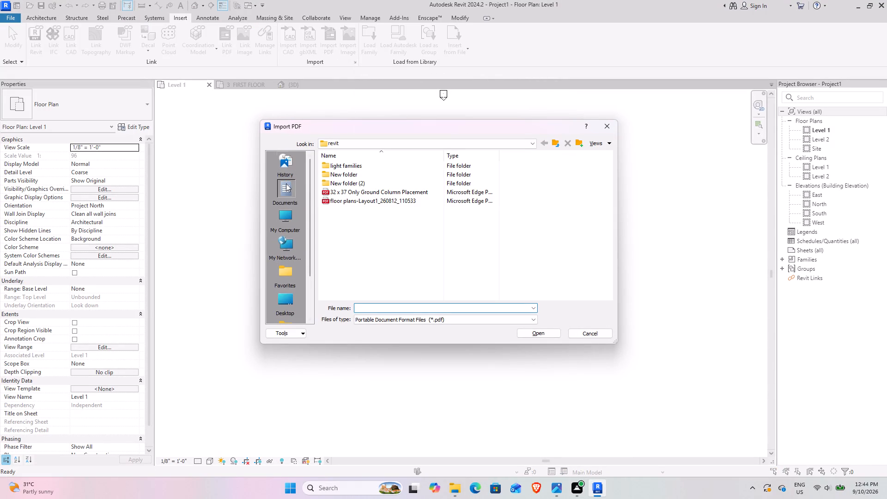
{"action": "scroll", "coordinate": [380, 233], "scroll_direction": "down", "scroll_amount": 3}
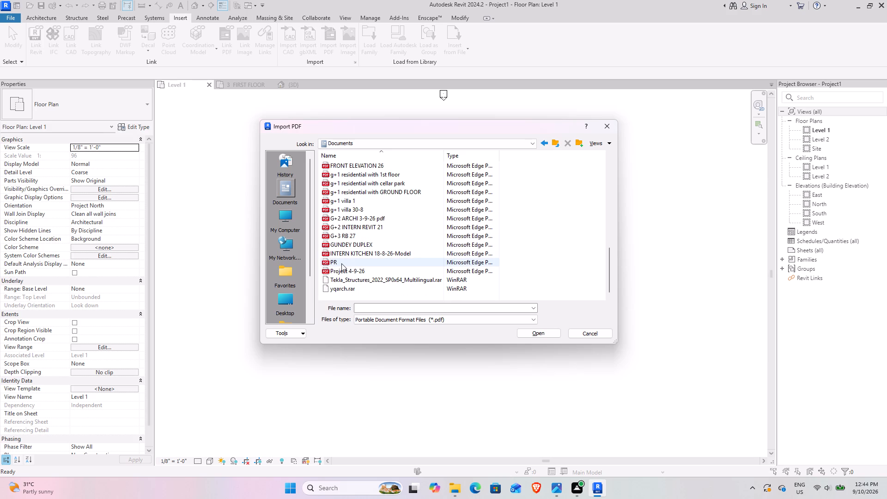
{"action": "left_click", "coordinate": [341, 263]}
{"action": "left_click", "coordinate": [535, 336]}
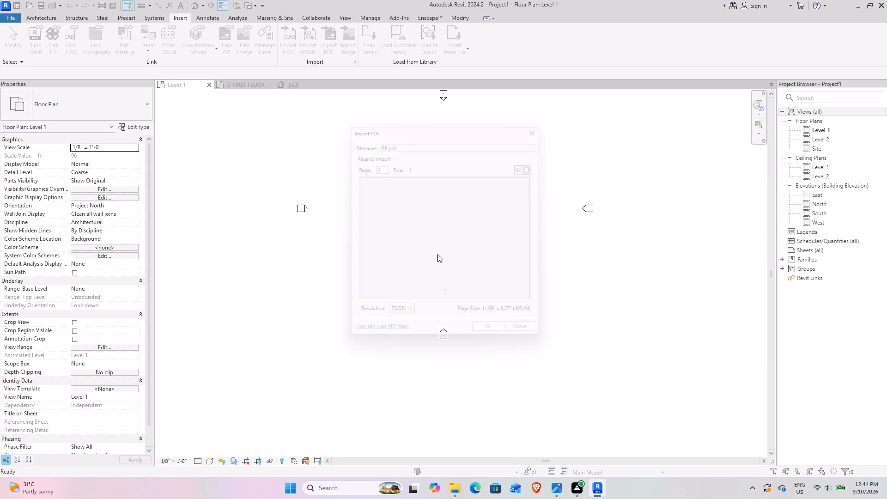
{"action": "left_click", "coordinate": [407, 323]}
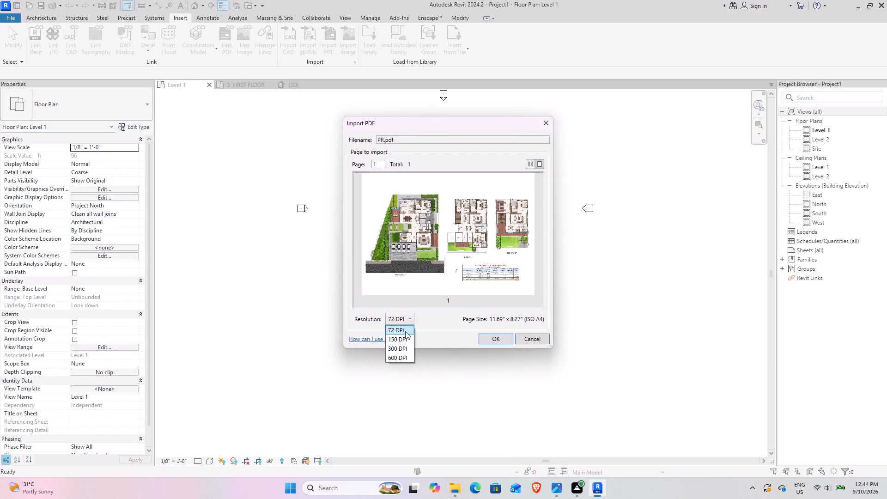
{"action": "left_click", "coordinate": [402, 355]}
{"action": "left_click", "coordinate": [497, 340]}
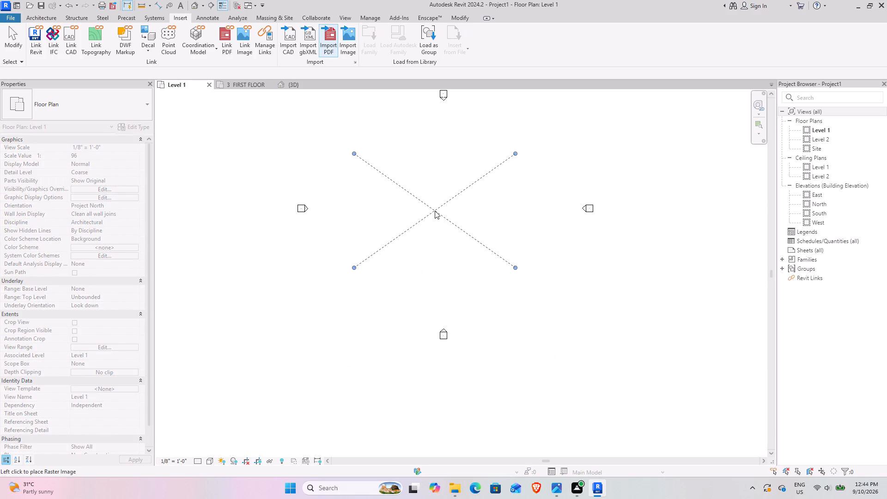
{"action": "left_click", "coordinate": [449, 216]}
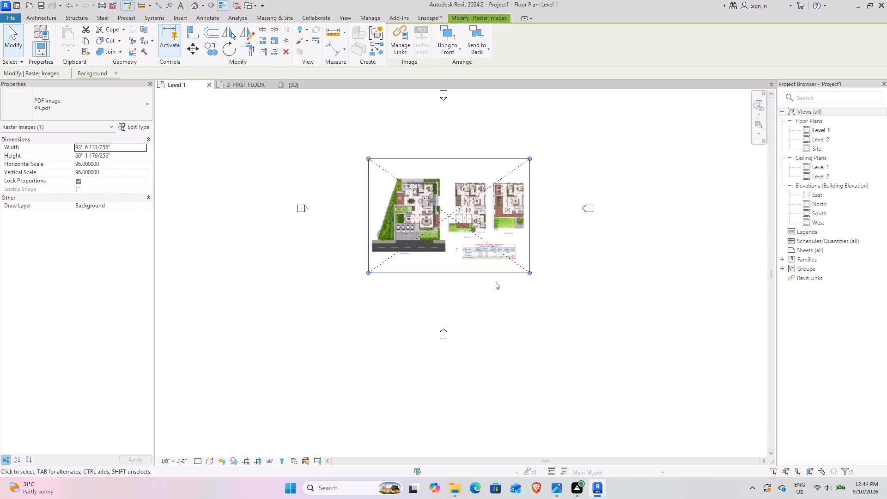
{"action": "key", "text": "Escape"}
{"action": "key", "text": "Escape"}
{"action": "key", "text": "Escape"}
Examine the foyer, lobby, drawing room, living lounge and landscape court on the imported ground floor plan.
{"action": "scroll", "coordinate": [425, 219], "scroll_direction": "up", "scroll_amount": 19}
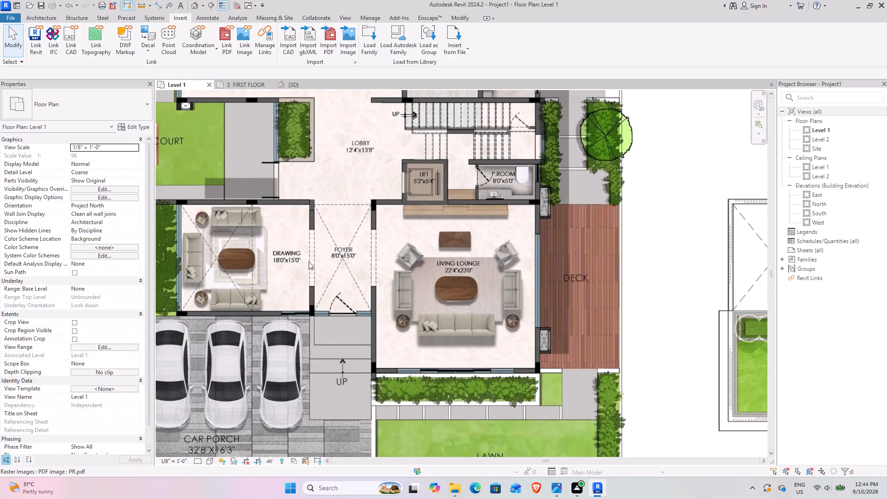
{"action": "scroll", "coordinate": [308, 263], "scroll_direction": "up", "scroll_amount": 5}
{"action": "scroll", "coordinate": [308, 263], "scroll_direction": "down", "scroll_amount": 4}
{"action": "scroll", "coordinate": [379, 183], "scroll_direction": "up", "scroll_amount": 5}
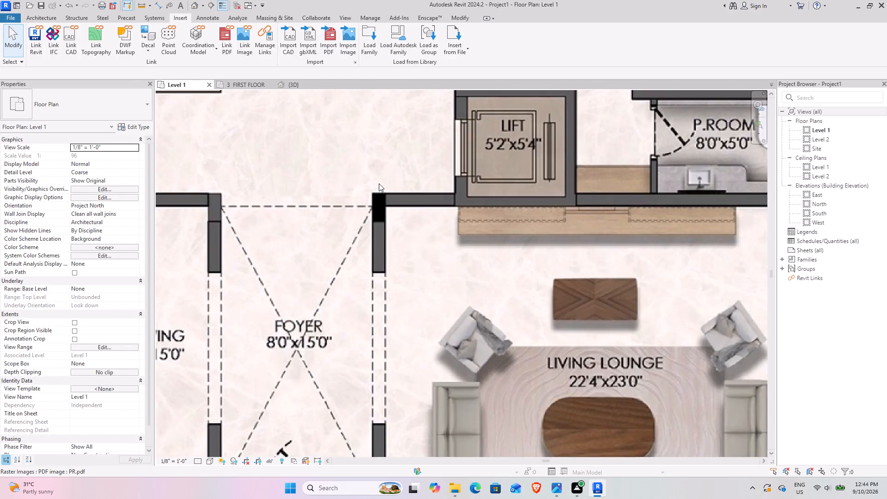
{"action": "scroll", "coordinate": [379, 183], "scroll_direction": "down", "scroll_amount": 8}
{"action": "middle_click_drag", "start_coordinate": [269, 187], "coordinate": [347, 226]}
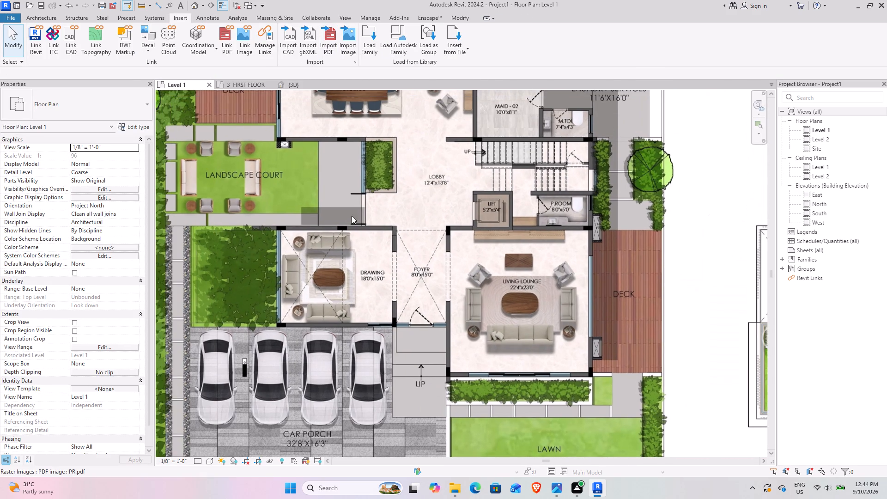
{"action": "left_click", "coordinate": [384, 194]}
{"action": "left_click", "coordinate": [450, 229]}
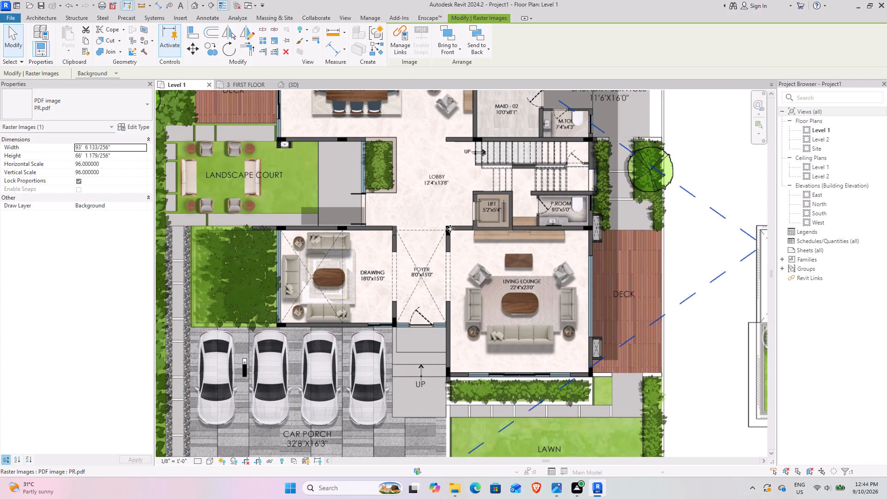
{"action": "key", "text": "Escape"}
{"action": "key", "text": "Escape"}
Examine the dining, kitchen and adjoining deck areas of the ground floor plan, including the wall corner beside the kitchen counter.
{"action": "scroll", "coordinate": [449, 220], "scroll_direction": "down", "scroll_amount": 4}
{"action": "middle_click_drag", "start_coordinate": [455, 219], "coordinate": [421, 268]}
{"action": "scroll", "coordinate": [355, 182], "scroll_direction": "up", "scroll_amount": 9}
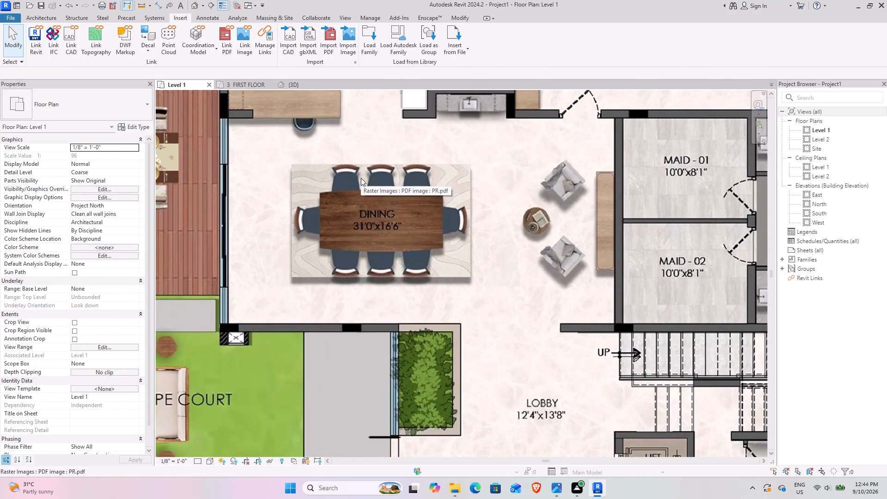
{"action": "scroll", "coordinate": [361, 178], "scroll_direction": "down", "scroll_amount": 2}
{"action": "middle_click_drag", "start_coordinate": [274, 145], "coordinate": [339, 338]}
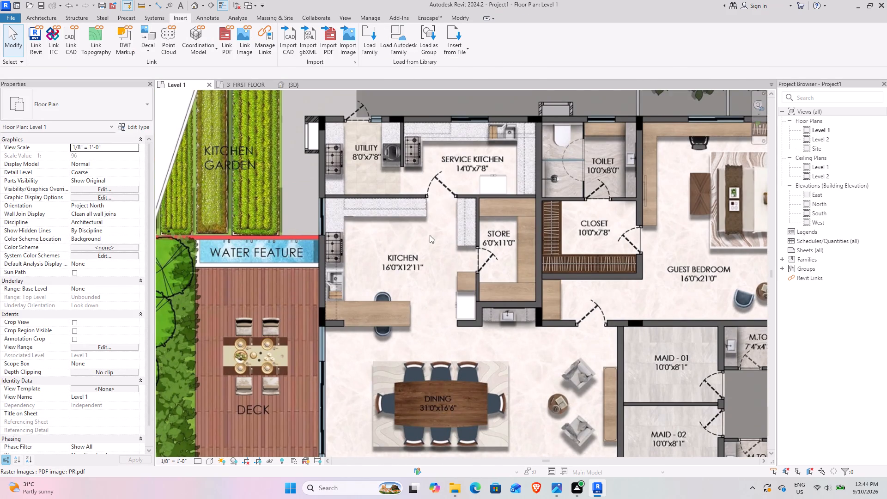
{"action": "scroll", "coordinate": [442, 277], "scroll_direction": "up", "scroll_amount": 4}
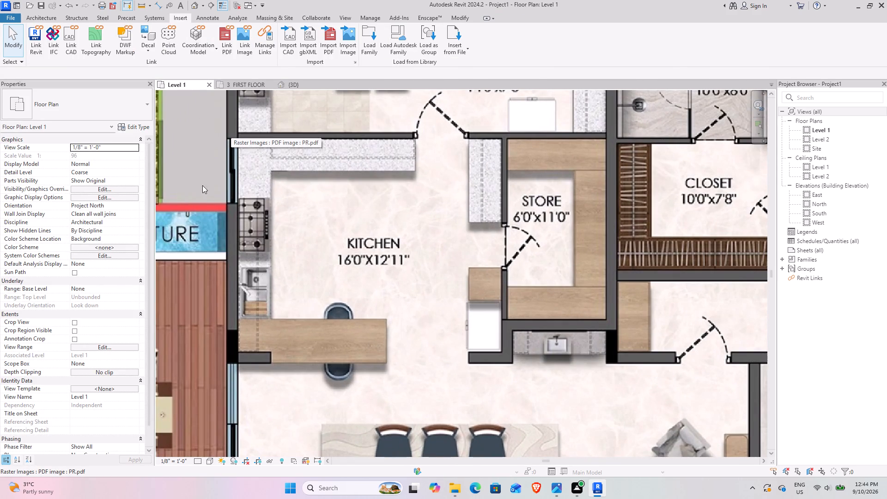
{"action": "scroll", "coordinate": [299, 258], "scroll_direction": "down", "scroll_amount": 2}
{"action": "scroll", "coordinate": [235, 368], "scroll_direction": "up", "scroll_amount": 8}
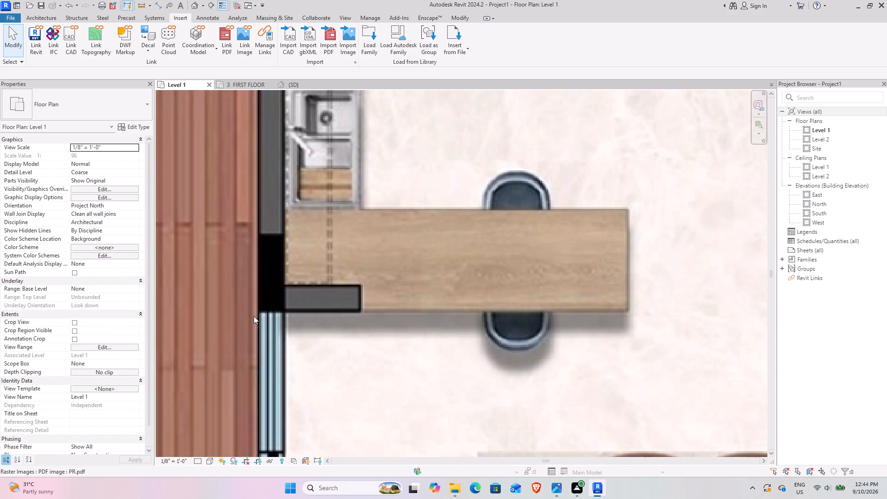
{"action": "scroll", "coordinate": [400, 310], "scroll_direction": "down", "scroll_amount": 10}
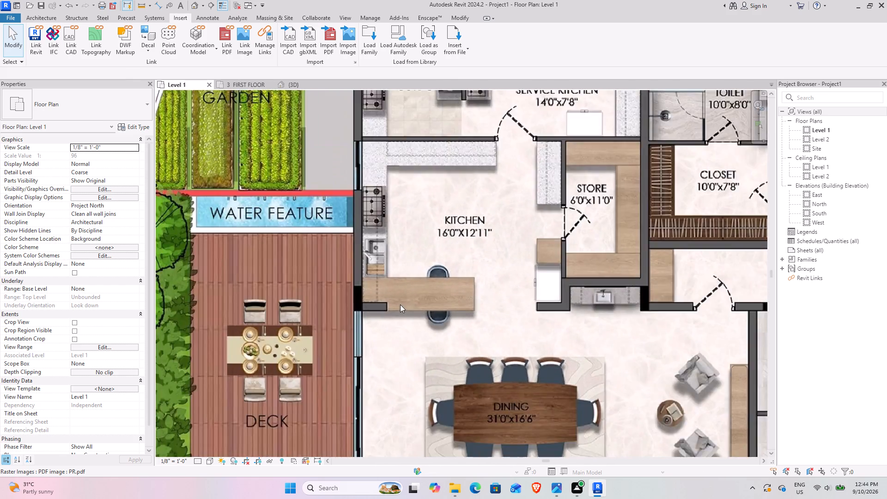
Review the ground, first and second floor plans on the imported sheet, including the car porch and lawn.
{"action": "scroll", "coordinate": [400, 304], "scroll_direction": "down", "scroll_amount": 6}
{"action": "middle_click_drag", "start_coordinate": [472, 309], "coordinate": [382, 244]}
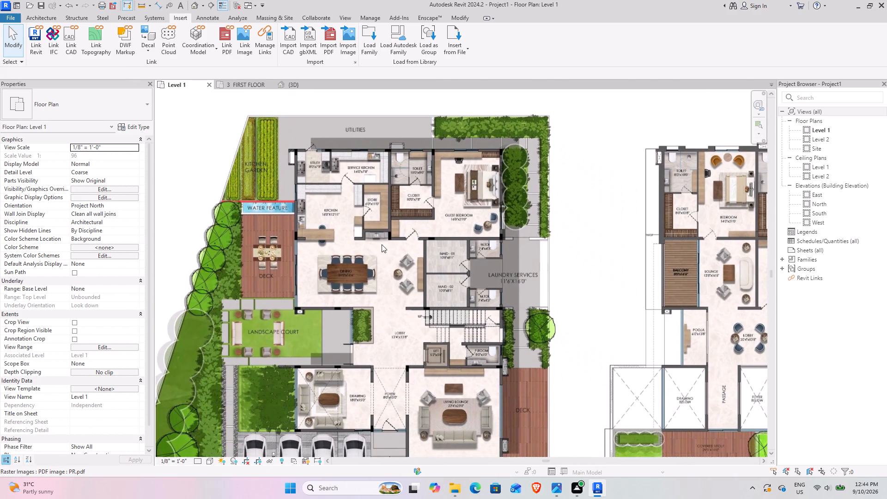
{"action": "scroll", "coordinate": [417, 272], "scroll_direction": "down", "scroll_amount": 3}
{"action": "middle_click_drag", "start_coordinate": [451, 299], "coordinate": [321, 226]}
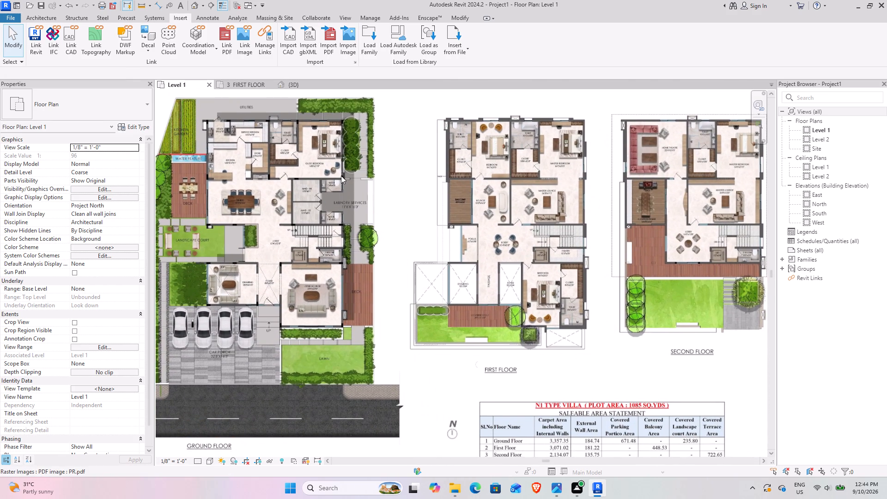
{"action": "middle_click_drag", "start_coordinate": [282, 199], "coordinate": [396, 227]}
{"action": "scroll", "coordinate": [388, 227], "scroll_direction": "up", "scroll_amount": 4}
{"action": "middle_click_drag", "start_coordinate": [396, 364], "coordinate": [383, 246]}
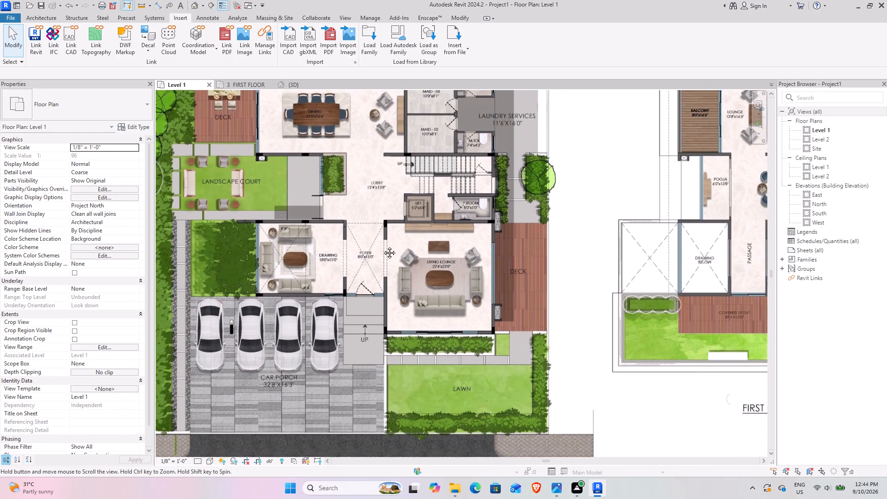
{"action": "middle_click_drag", "start_coordinate": [383, 246], "coordinate": [364, 256]}
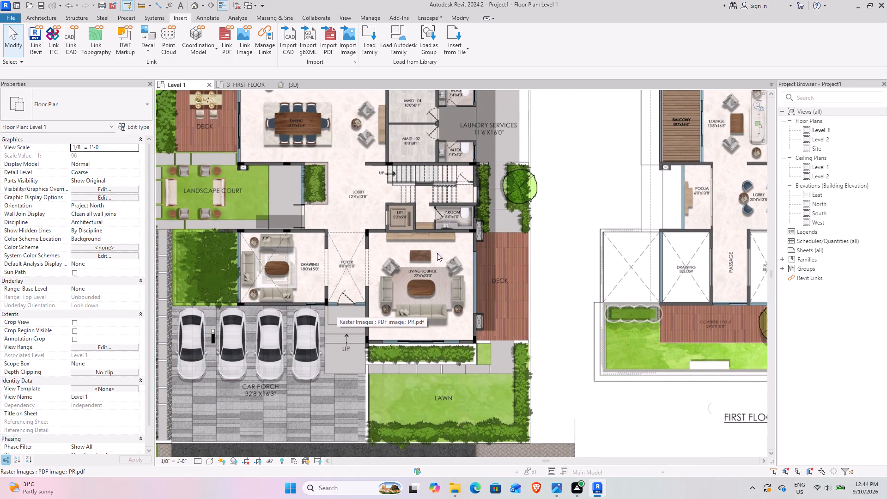
Switch to Photos to view the APARNA-AMBER-BUNGALOWS exterior image, and return to the Revit Level 1 plan.
{"action": "left_click", "coordinate": [563, 491]}
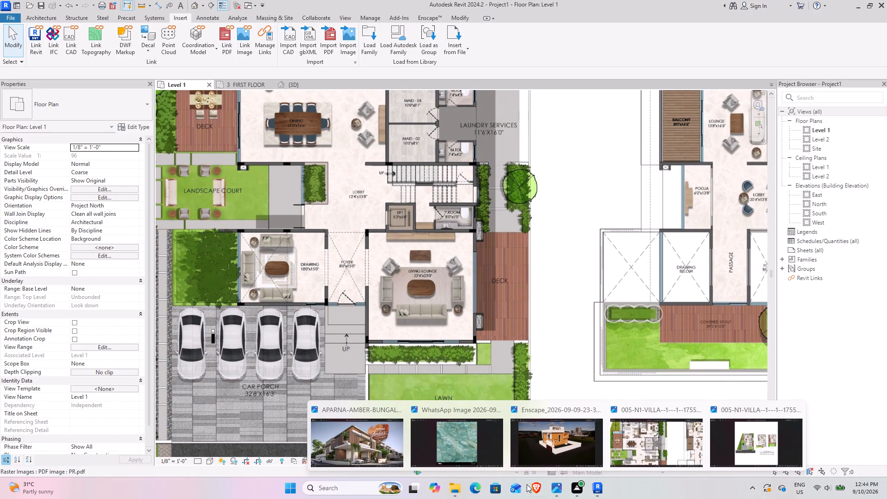
{"action": "left_click", "coordinate": [354, 440]}
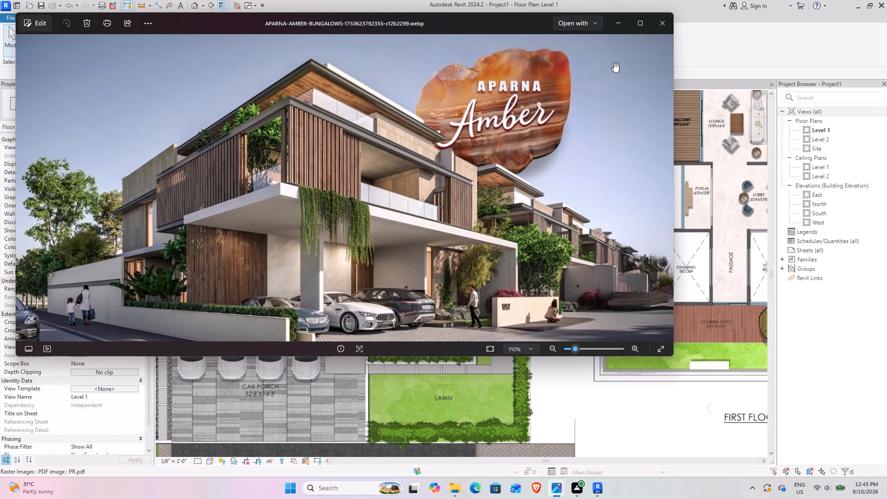
{"action": "key", "text": "alt+Tab"}
{"action": "key", "text": "alt+Tab"}
{"action": "key", "text": "alt+Tab"}
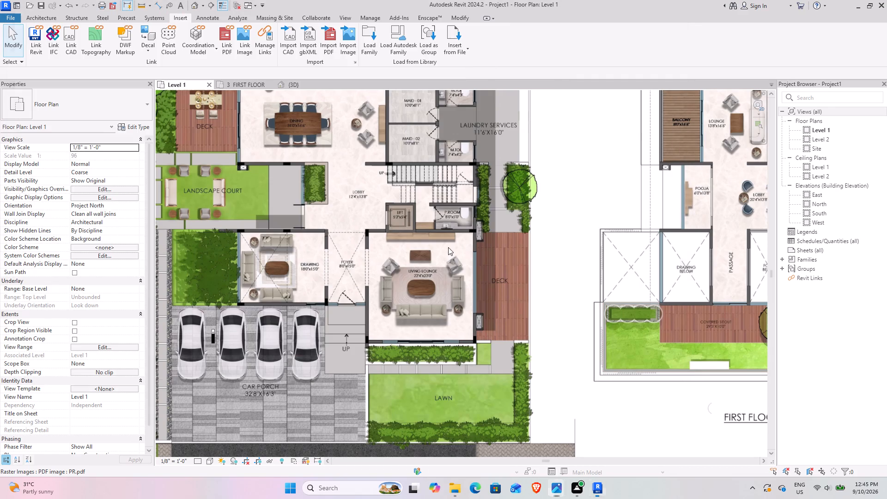
Examine the ground floor's entrance side, from the foyer, drawing room and living lounge to the lobby and landscape court.
{"action": "scroll", "coordinate": [447, 193], "scroll_direction": "up", "scroll_amount": 4}
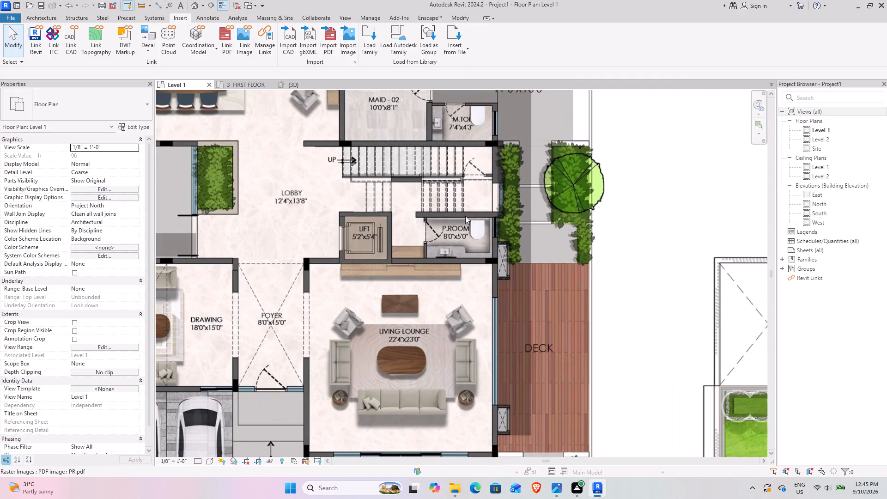
{"action": "scroll", "coordinate": [360, 283], "scroll_direction": "down", "scroll_amount": 3}
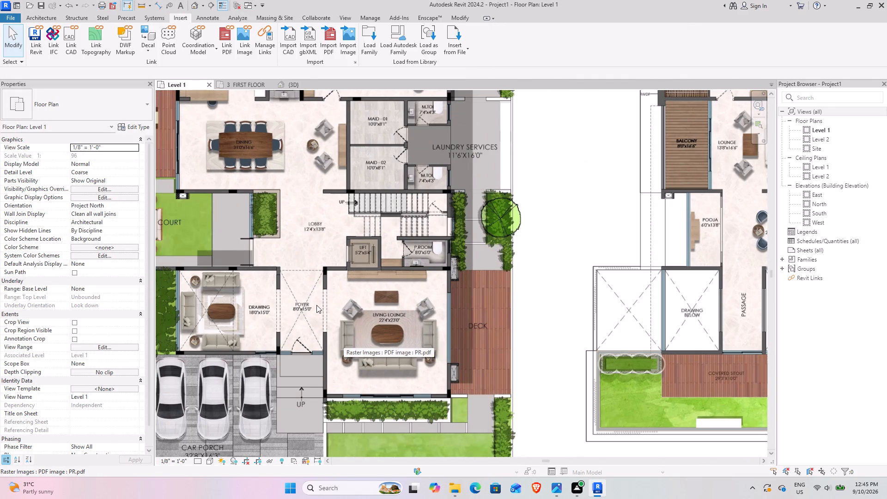
{"action": "scroll", "coordinate": [316, 305], "scroll_direction": "up", "scroll_amount": 2}
{"action": "middle_click_drag", "start_coordinate": [302, 313], "coordinate": [437, 305]}
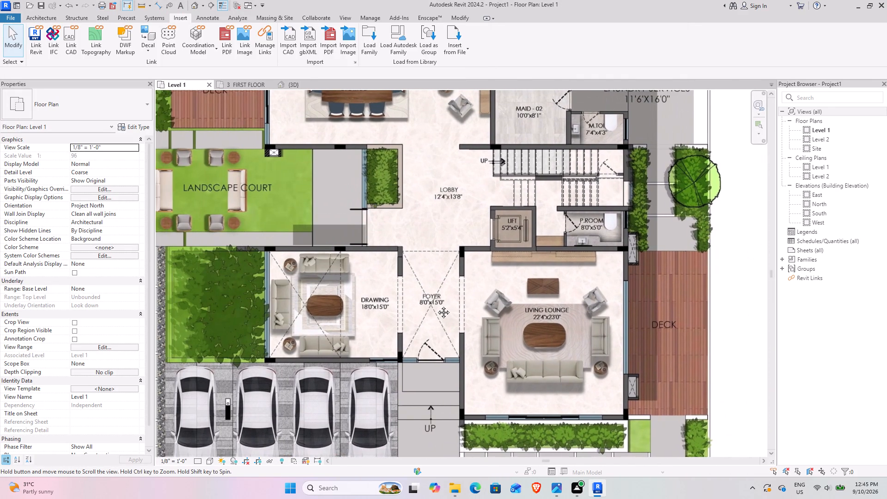
{"action": "middle_click_drag", "start_coordinate": [437, 305], "coordinate": [491, 331]}
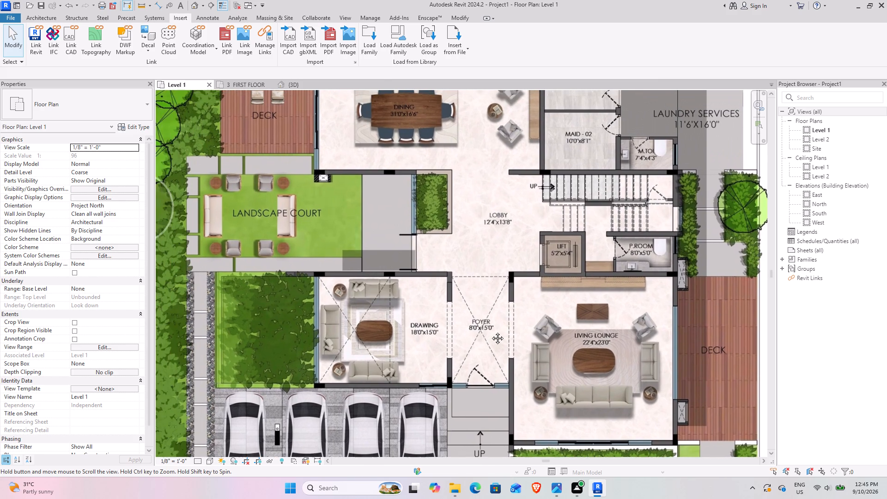
{"action": "middle_click_drag", "start_coordinate": [491, 331], "coordinate": [450, 382]}
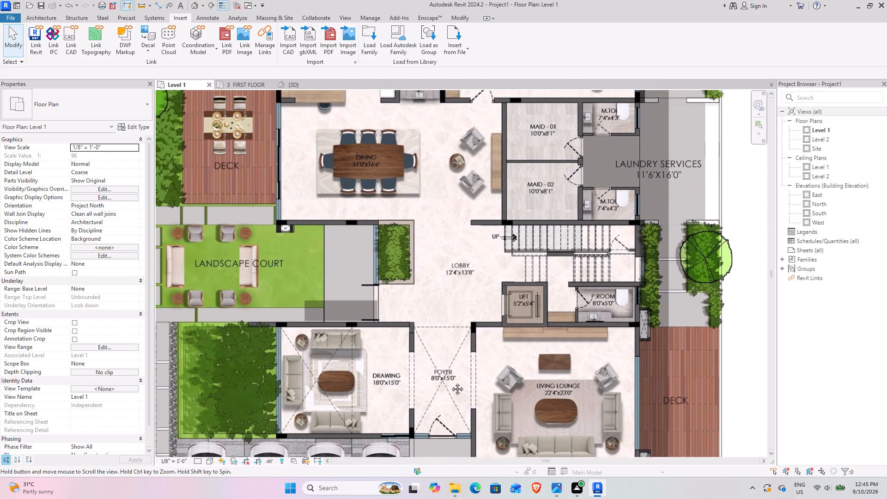
{"action": "middle_click_drag", "start_coordinate": [450, 382], "coordinate": [454, 387]}
{"action": "scroll", "coordinate": [295, 217], "scroll_direction": "up", "scroll_amount": 4}
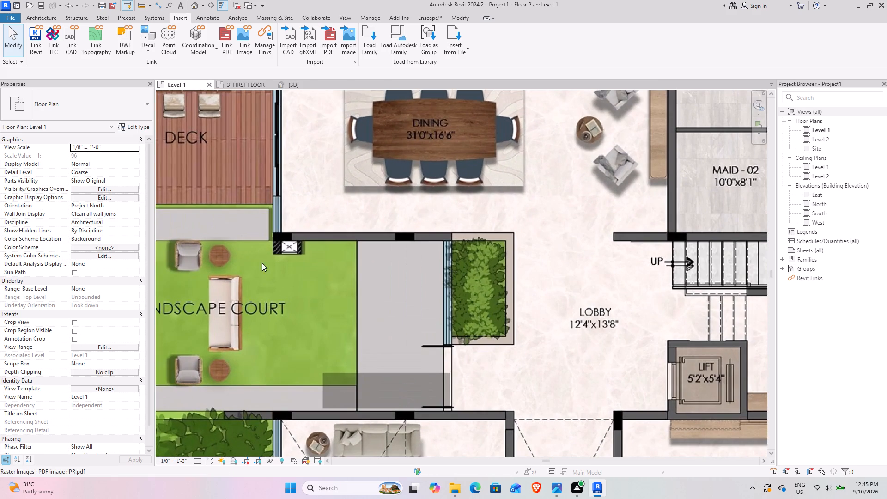
{"action": "scroll", "coordinate": [282, 259], "scroll_direction": "down", "scroll_amount": 3}
{"action": "middle_click_drag", "start_coordinate": [334, 248], "coordinate": [266, 378]}
{"action": "scroll", "coordinate": [186, 223], "scroll_direction": "up", "scroll_amount": 4}
{"action": "scroll", "coordinate": [316, 246], "scroll_direction": "down", "scroll_amount": 4}
Examine the ground floor's kitchen, utility, guest bedroom, maid rooms and laundry services areas beside the perimeter planting.
{"action": "middle_click_drag", "start_coordinate": [358, 220], "coordinate": [281, 313]}
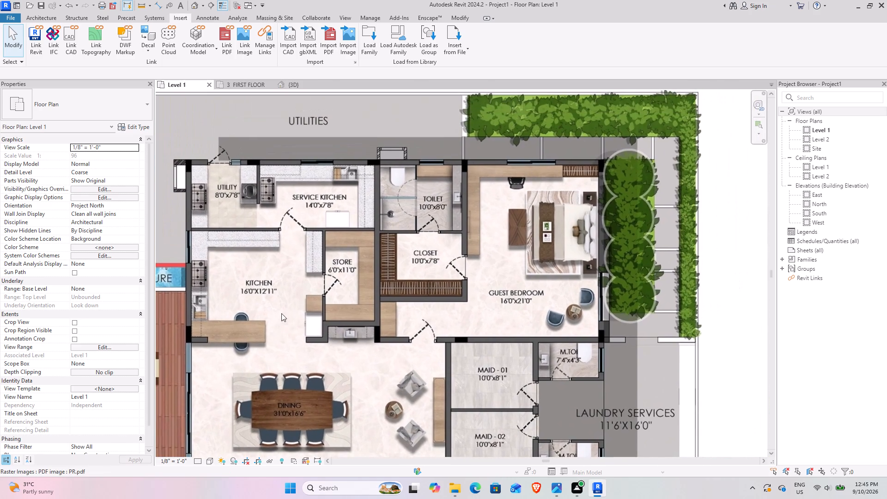
{"action": "scroll", "coordinate": [251, 175], "scroll_direction": "up", "scroll_amount": 4}
{"action": "scroll", "coordinate": [251, 175], "scroll_direction": "down", "scroll_amount": 4}
{"action": "middle_click_drag", "start_coordinate": [418, 205], "coordinate": [410, 205]}
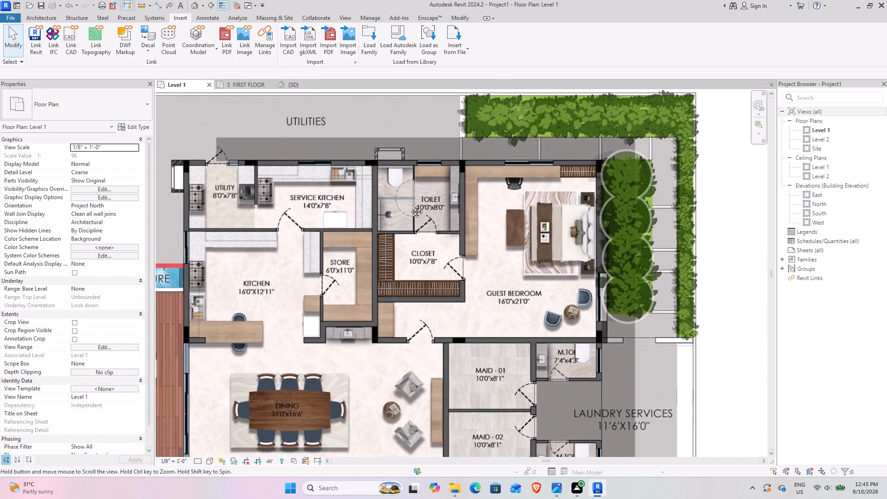
{"action": "middle_click_drag", "start_coordinate": [410, 205], "coordinate": [329, 195]}
{"action": "middle_click_drag", "start_coordinate": [425, 348], "coordinate": [369, 291]}
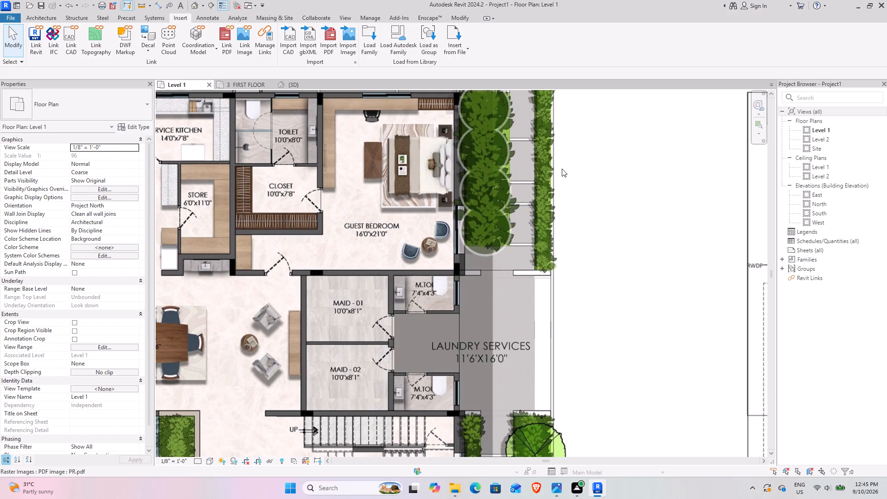
{"action": "scroll", "coordinate": [426, 340], "scroll_direction": "up", "scroll_amount": 2}
{"action": "scroll", "coordinate": [422, 328], "scroll_direction": "down", "scroll_amount": 4}
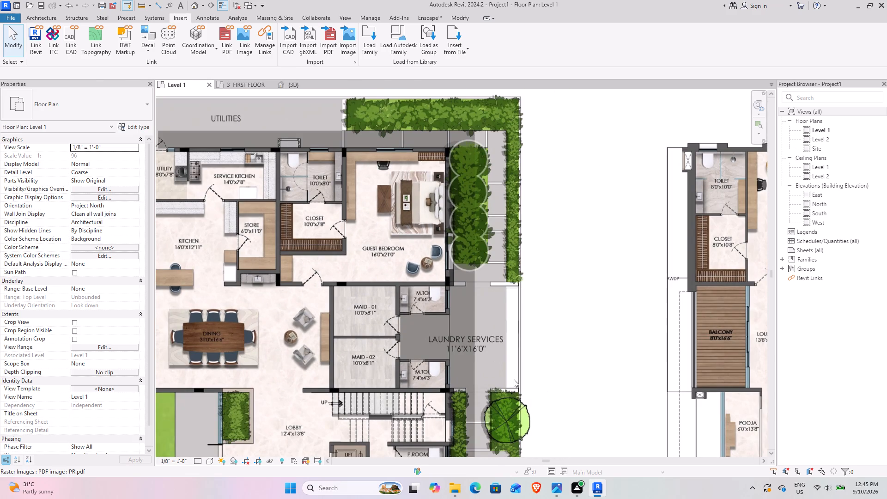
{"action": "scroll", "coordinate": [464, 249], "scroll_direction": "down", "scroll_amount": 5}
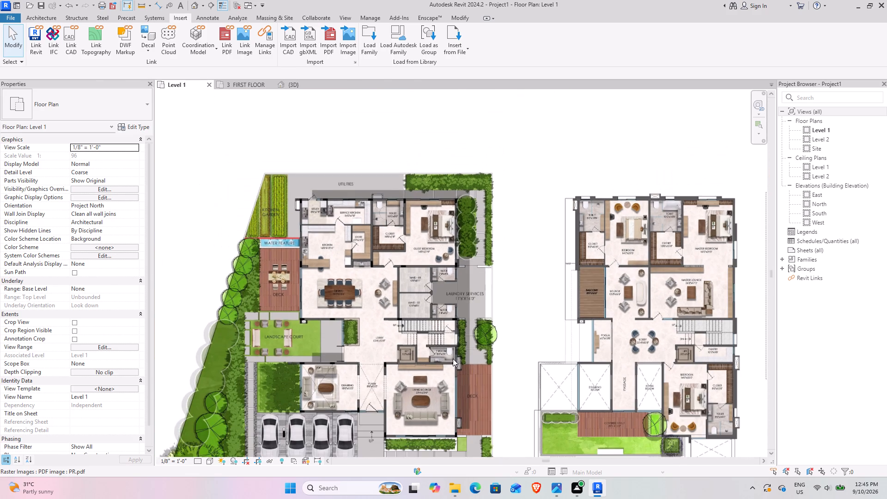
Examine the first floor plan around the bedroom, closet, toilet, foyer and drawing voids, passage and covered sitout.
{"action": "middle_click_drag", "start_coordinate": [452, 359], "coordinate": [367, 264]}
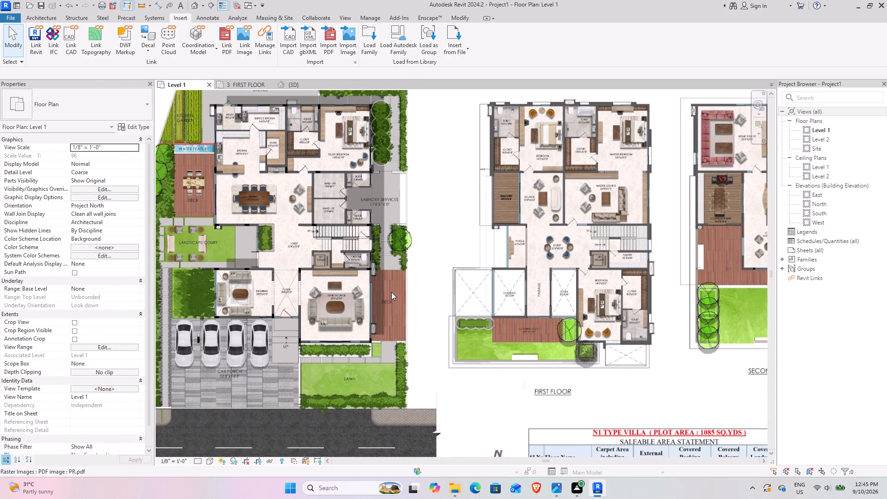
{"action": "scroll", "coordinate": [391, 293], "scroll_direction": "down", "scroll_amount": 3}
{"action": "middle_click_drag", "start_coordinate": [439, 324], "coordinate": [343, 318]}
{"action": "scroll", "coordinate": [342, 318], "scroll_direction": "down", "scroll_amount": 1}
{"action": "scroll", "coordinate": [397, 255], "scroll_direction": "up", "scroll_amount": 5}
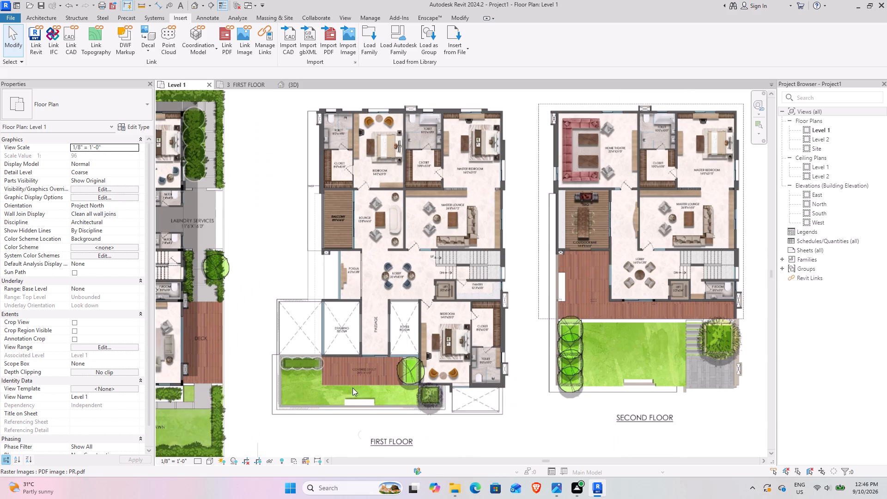
{"action": "middle_click_drag", "start_coordinate": [353, 386], "coordinate": [355, 356]}
{"action": "scroll", "coordinate": [442, 335], "scroll_direction": "up", "scroll_amount": 4}
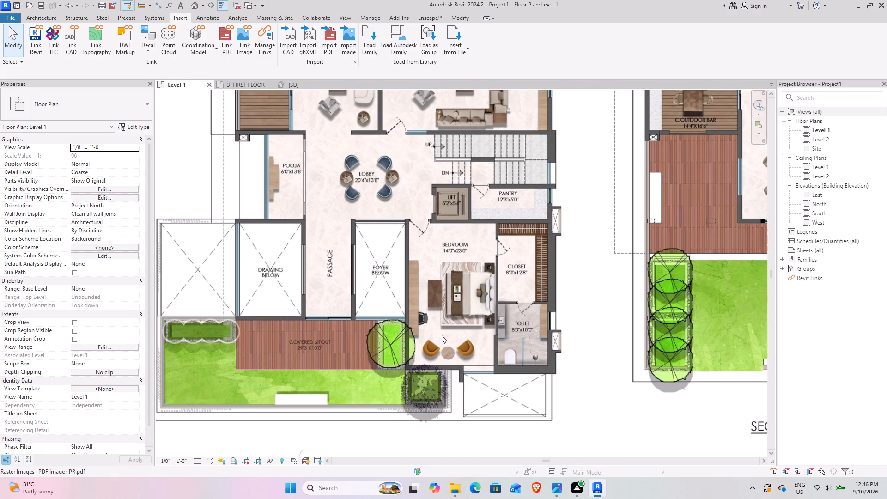
{"action": "scroll", "coordinate": [442, 335], "scroll_direction": "up", "scroll_amount": 4}
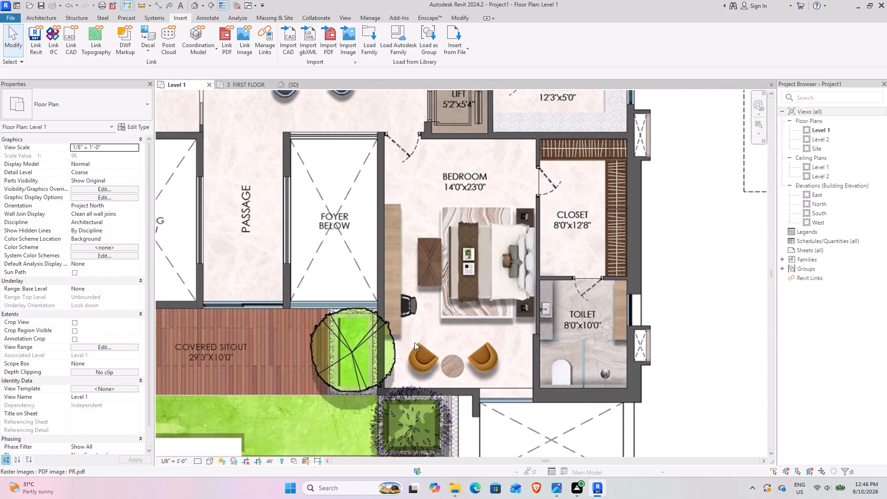
{"action": "scroll", "coordinate": [315, 345], "scroll_direction": "down", "scroll_amount": 5}
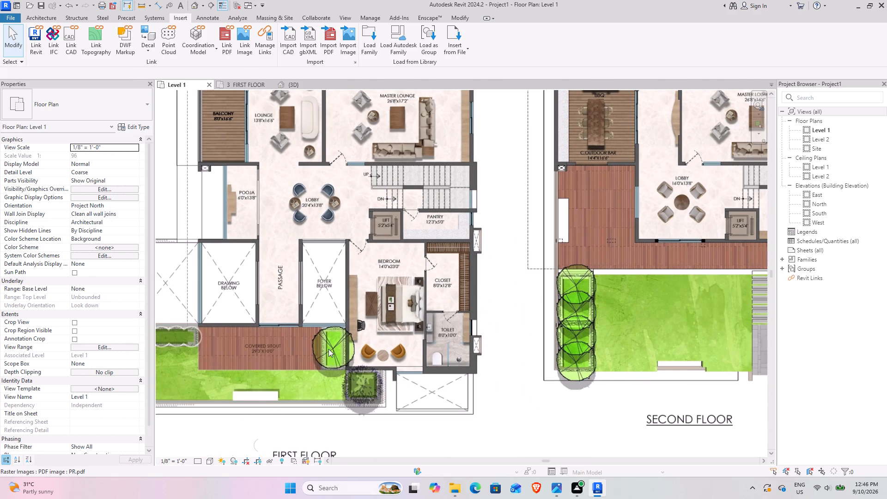
{"action": "scroll", "coordinate": [328, 349], "scroll_direction": "down", "scroll_amount": 4}
Review the ground floor plan from the car porch and living lounge through the lobby and dining to the kitchens and utilities.
{"action": "middle_click_drag", "start_coordinate": [247, 350], "coordinate": [591, 328]}
{"action": "scroll", "coordinate": [422, 338], "scroll_direction": "up", "scroll_amount": 4}
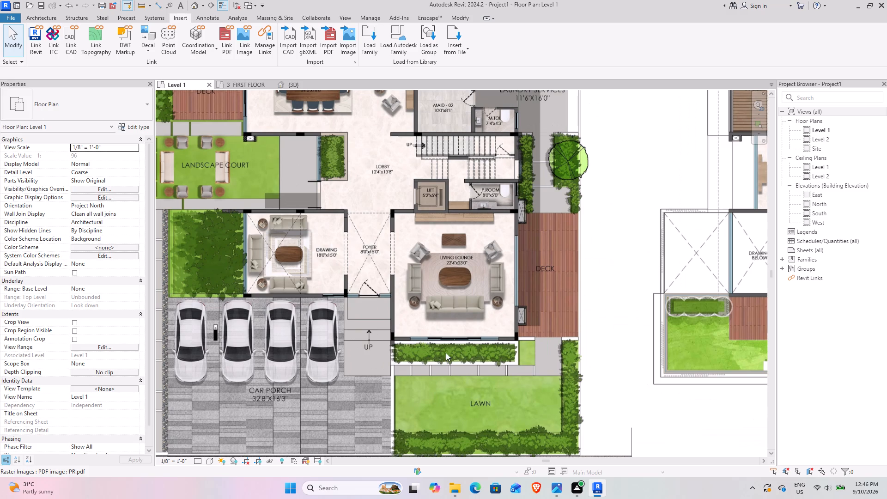
{"action": "middle_click_drag", "start_coordinate": [444, 338], "coordinate": [447, 371]}
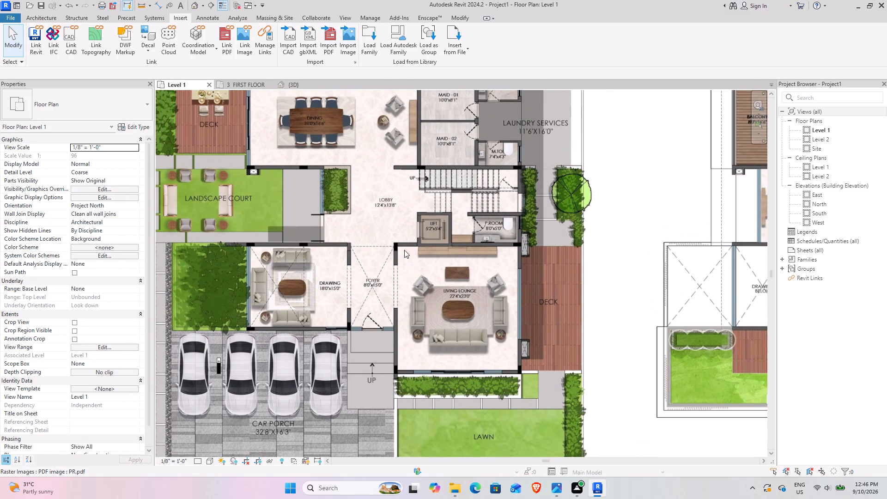
{"action": "middle_click_drag", "start_coordinate": [404, 238], "coordinate": [451, 450]}
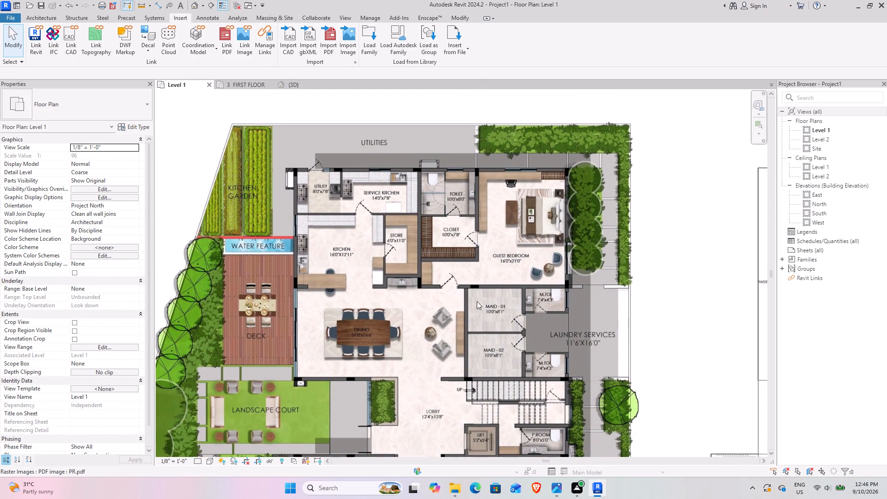
{"action": "scroll", "coordinate": [405, 149], "scroll_direction": "up", "scroll_amount": 4}
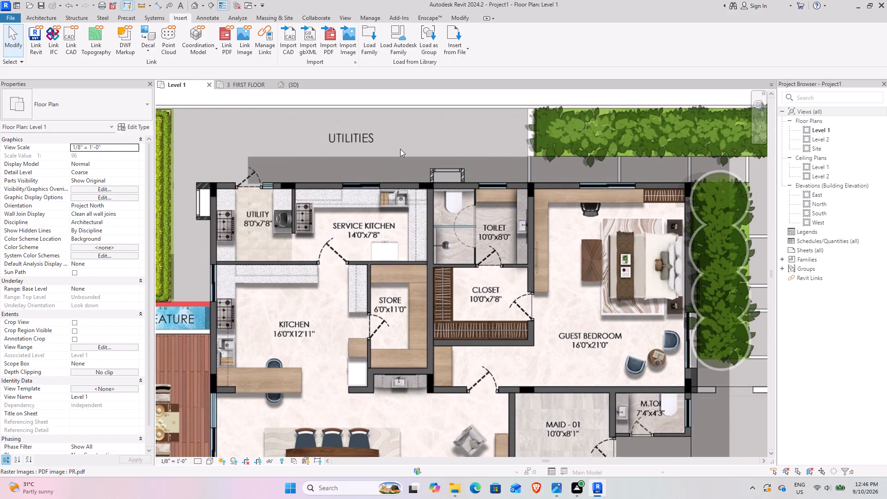
{"action": "scroll", "coordinate": [398, 149], "scroll_direction": "down", "scroll_amount": 5}
{"action": "middle_click_drag", "start_coordinate": [439, 186], "coordinate": [403, 208]}
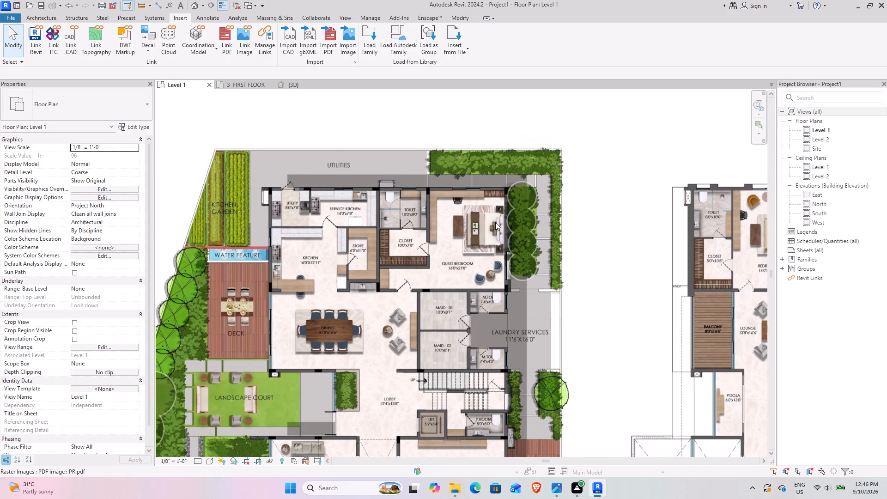
Examine the ground floor guest bedroom with its closet, toilet and adjoining perimeter planting, beside the store and maid rooms.
{"action": "scroll", "coordinate": [492, 254], "scroll_direction": "up", "scroll_amount": 3}
{"action": "middle_click_drag", "start_coordinate": [560, 213], "coordinate": [565, 249]}
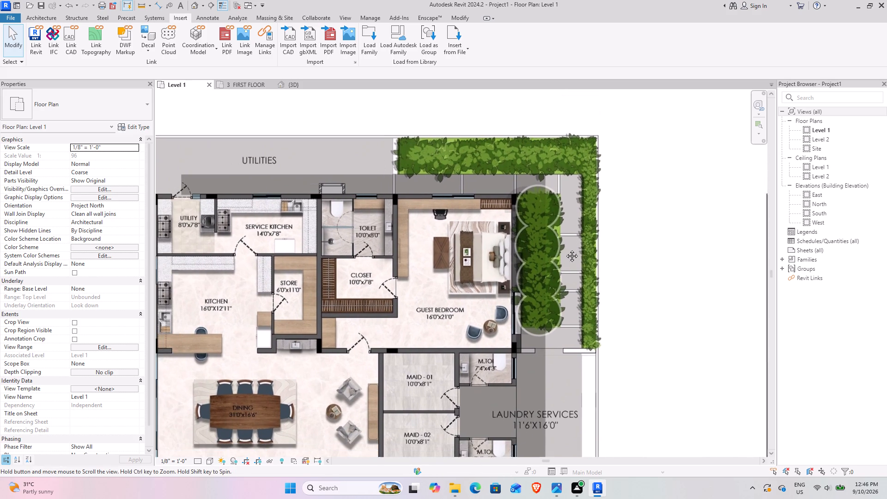
{"action": "middle_click_drag", "start_coordinate": [565, 249], "coordinate": [595, 233]}
{"action": "scroll", "coordinate": [347, 157], "scroll_direction": "up", "scroll_amount": 4}
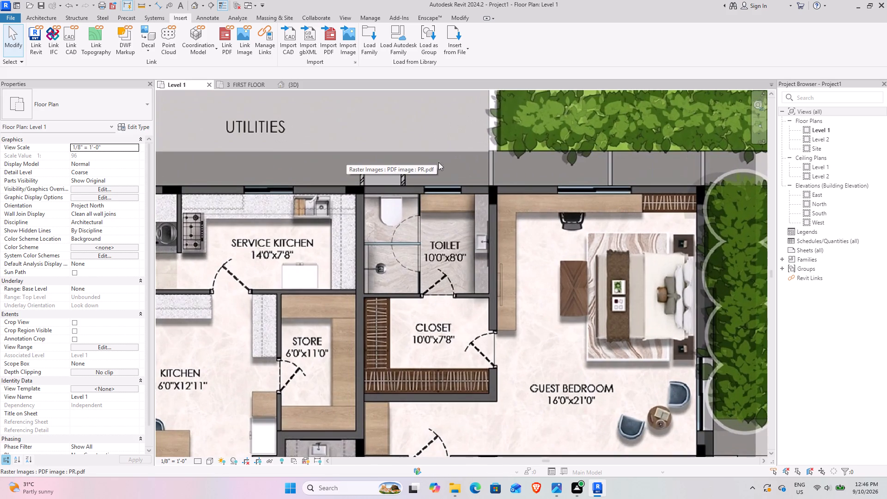
{"action": "scroll", "coordinate": [405, 216], "scroll_direction": "down", "scroll_amount": 2}
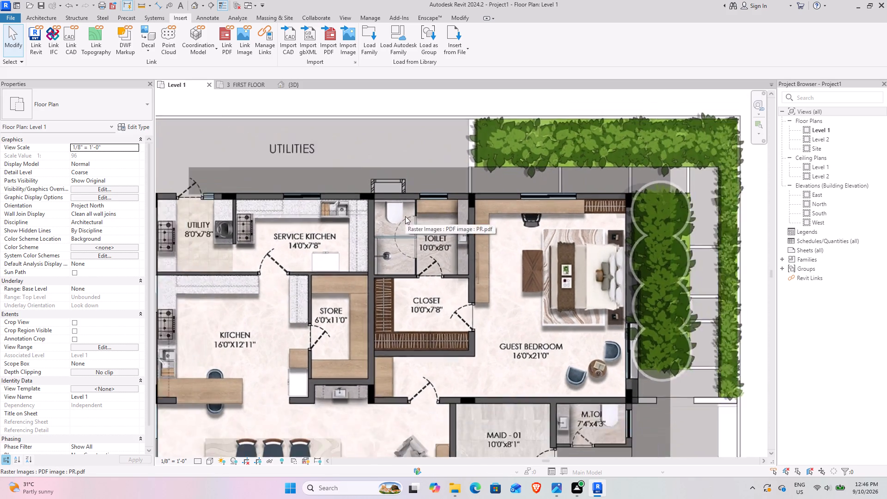
{"action": "scroll", "coordinate": [405, 216], "scroll_direction": "down", "scroll_amount": 2}
{"action": "middle_click_drag", "start_coordinate": [474, 195], "coordinate": [432, 157]}
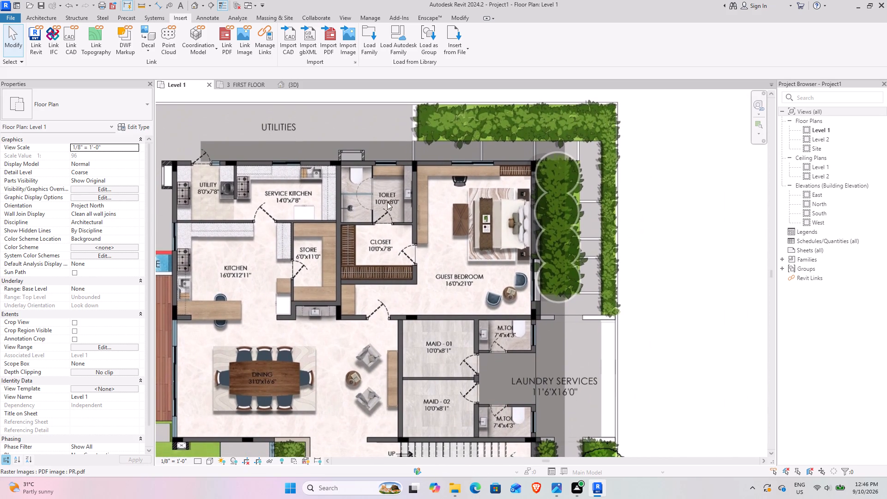
{"action": "scroll", "coordinate": [443, 289], "scroll_direction": "up", "scroll_amount": 4}
{"action": "middle_click_drag", "start_coordinate": [570, 262], "coordinate": [546, 262]}
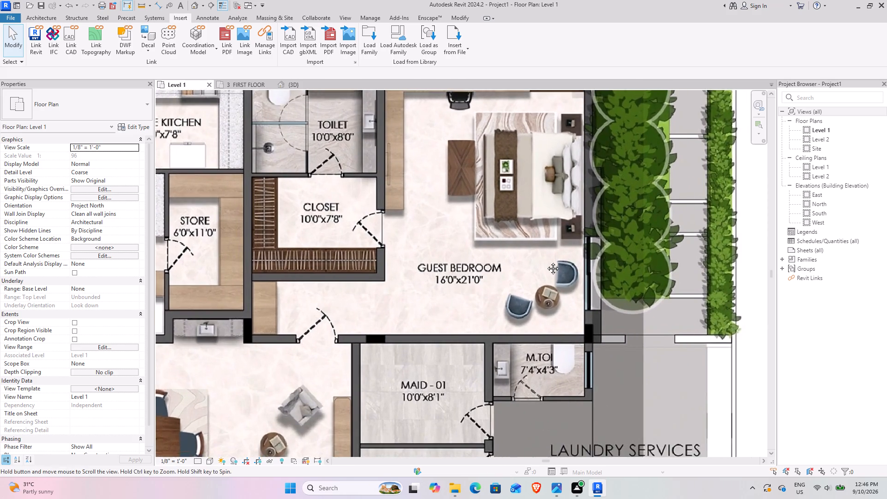
{"action": "middle_click_drag", "start_coordinate": [546, 262], "coordinate": [428, 196]}
{"action": "scroll", "coordinate": [428, 194], "scroll_direction": "down", "scroll_amount": 10}
Compare the APARNA-AMBER-BUNGALOWS exterior image in Photos with the ground floor's car porch, entrance steps and lawn in Revit.
{"action": "key", "text": "alt+Tab"}
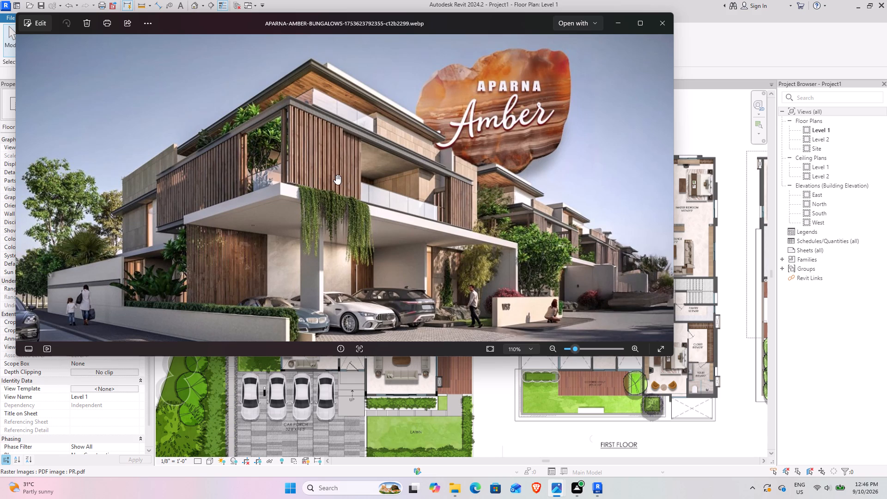
{"action": "key", "text": "alt+Tab"}
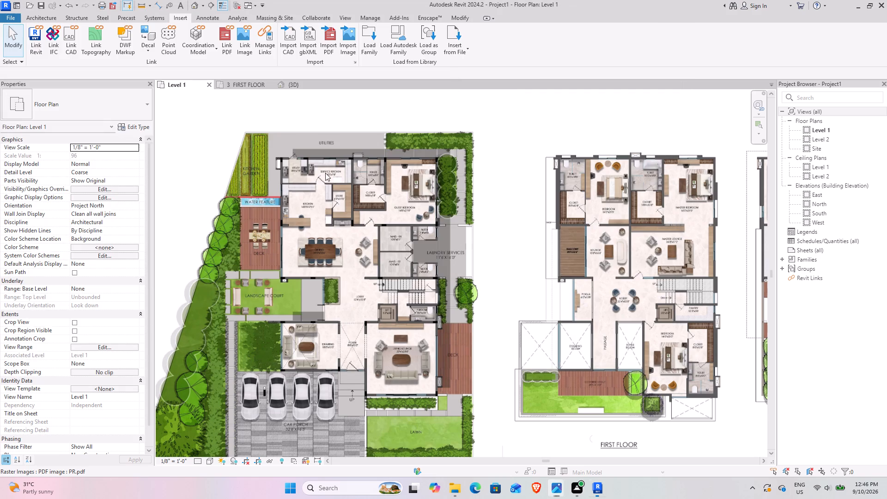
{"action": "middle_click_drag", "start_coordinate": [370, 327], "coordinate": [383, 234]}
{"action": "scroll", "coordinate": [452, 414], "scroll_direction": "up", "scroll_amount": 3}
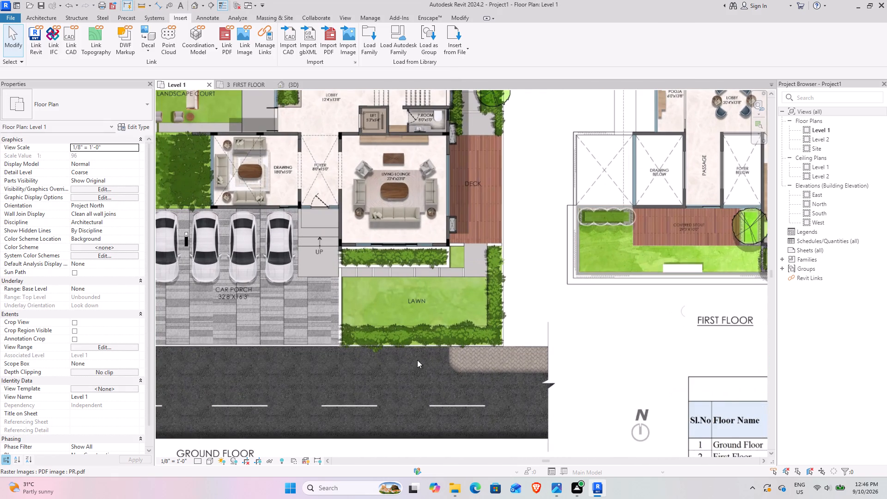
{"action": "middle_click_drag", "start_coordinate": [413, 355], "coordinate": [498, 319]}
{"action": "key", "text": "alt+Tab"}
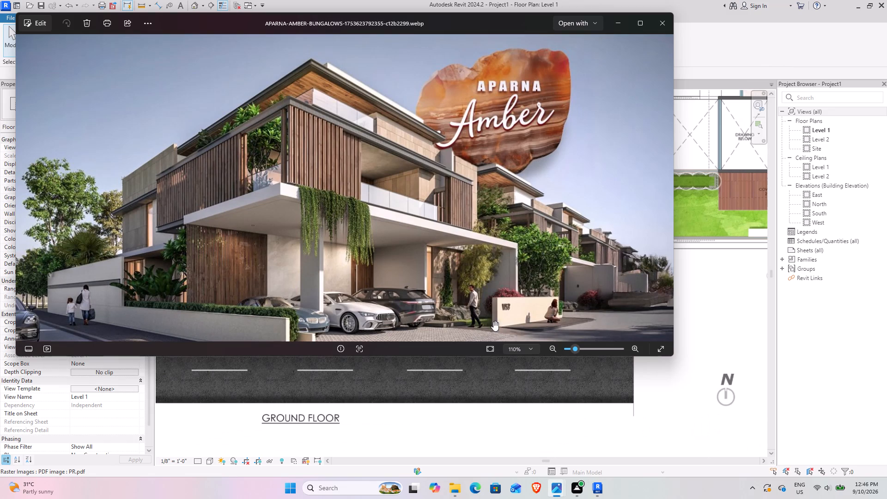
{"action": "key", "text": "alt+Tab"}
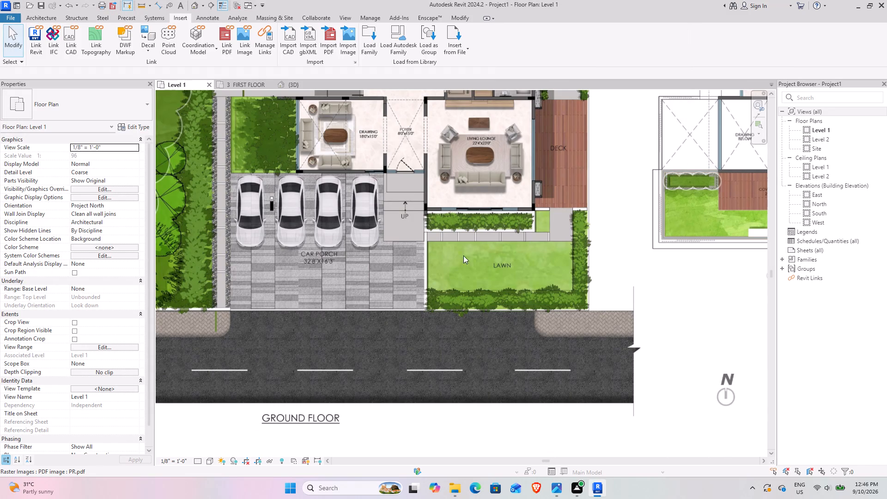
{"action": "scroll", "coordinate": [354, 293], "scroll_direction": "up", "scroll_amount": 2}
{"action": "key", "text": "alt+Tab"}
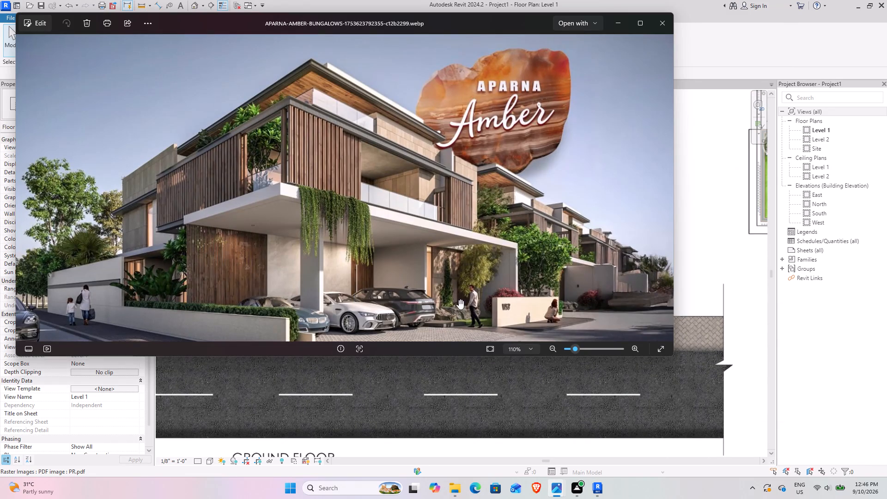
{"action": "key", "text": "alt+Tab"}
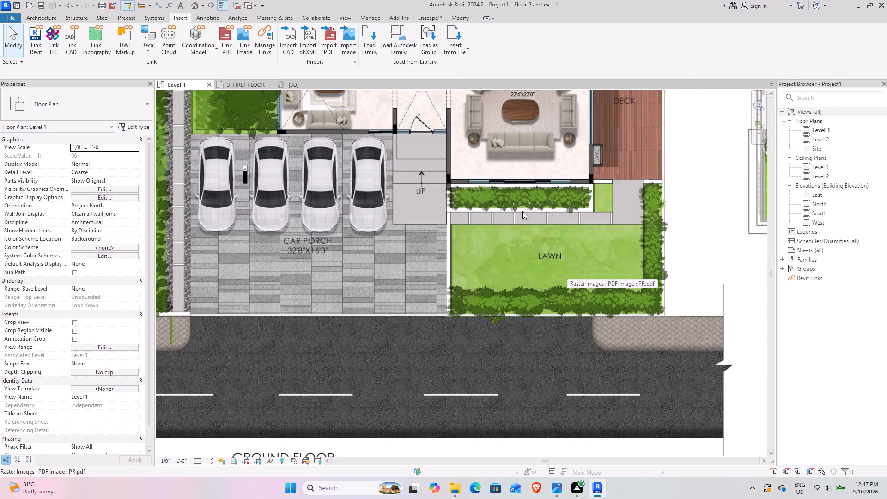
{"action": "scroll", "coordinate": [470, 227], "scroll_direction": "down", "scroll_amount": 2}
{"action": "middle_click_drag", "start_coordinate": [417, 267], "coordinate": [437, 311]}
Switch to Photos and study the villa exterior image, covering the car porch canopy, upper-floor timber screens, balconies and boundary wall.
{"action": "key", "text": "alt+Tab"}
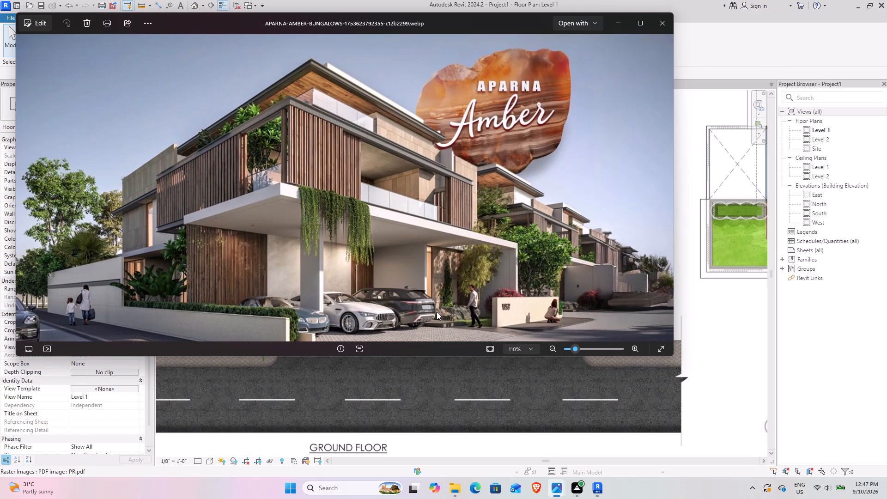
{"action": "scroll", "coordinate": [430, 326], "scroll_direction": "up", "scroll_amount": 3}
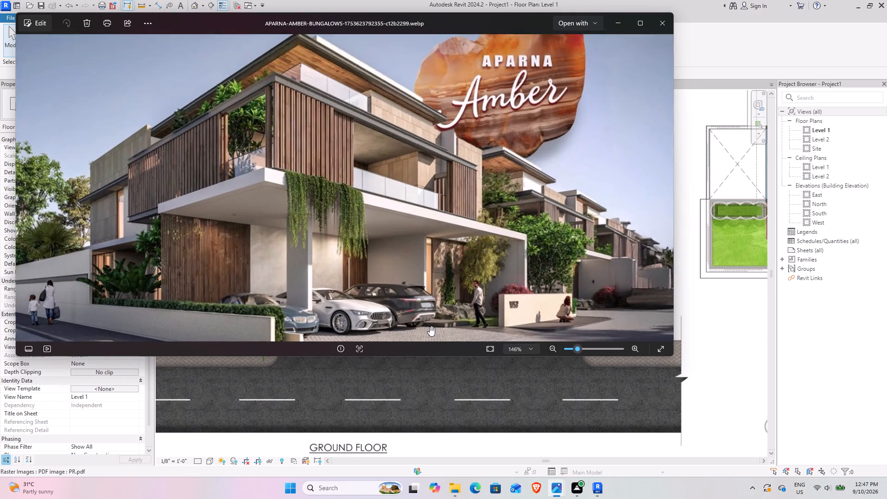
{"action": "scroll", "coordinate": [430, 326], "scroll_direction": "up", "scroll_amount": 4}
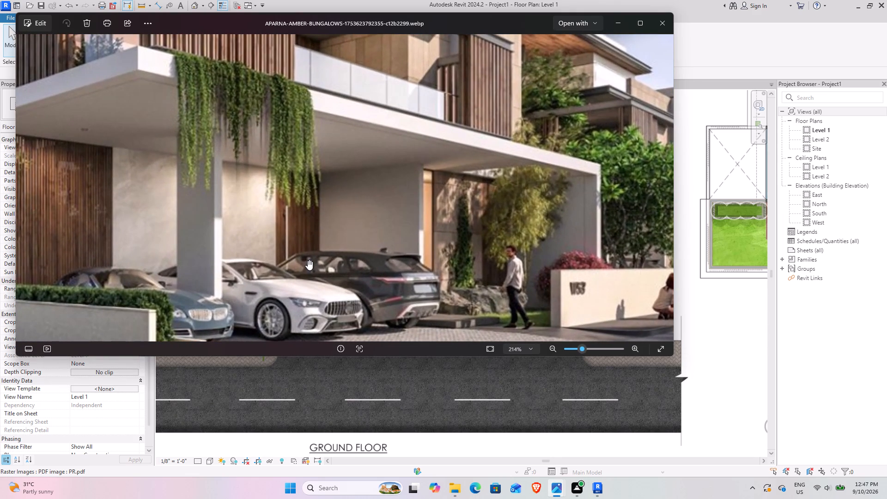
{"action": "scroll", "coordinate": [307, 261], "scroll_direction": "down", "scroll_amount": 5}
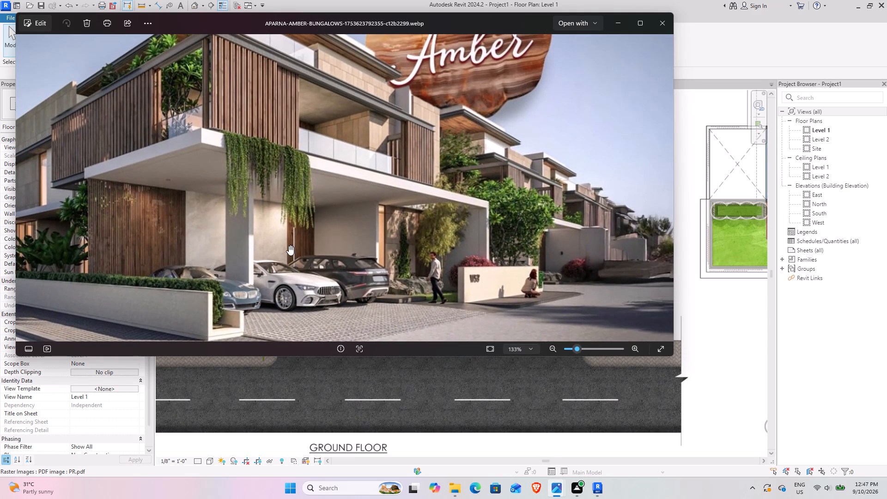
{"action": "scroll", "coordinate": [286, 243], "scroll_direction": "down", "scroll_amount": 2}
{"action": "middle_click_drag", "start_coordinate": [232, 231], "coordinate": [318, 230]}
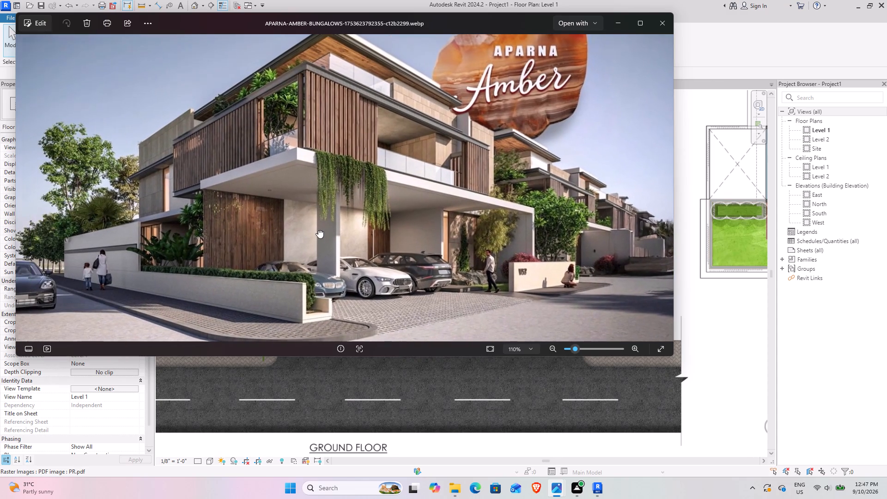
{"action": "middle_click_drag", "start_coordinate": [318, 230], "coordinate": [314, 214]}
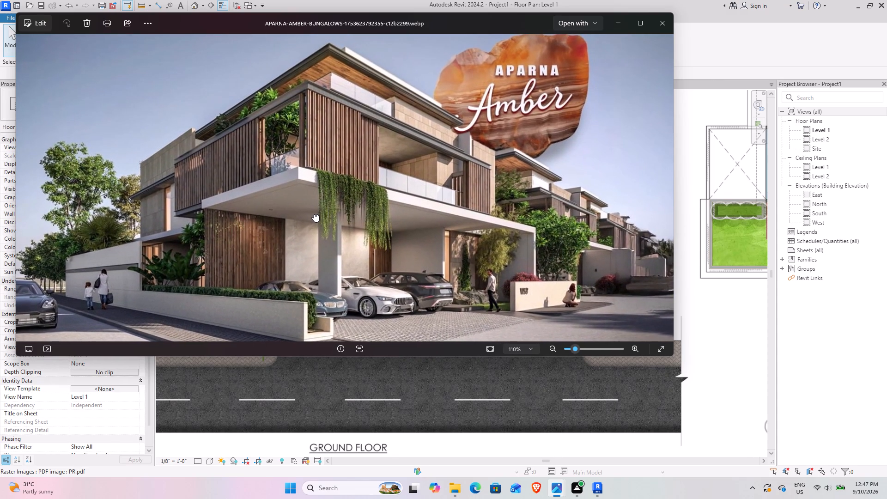
{"action": "middle_click_drag", "start_coordinate": [314, 214], "coordinate": [298, 175]}
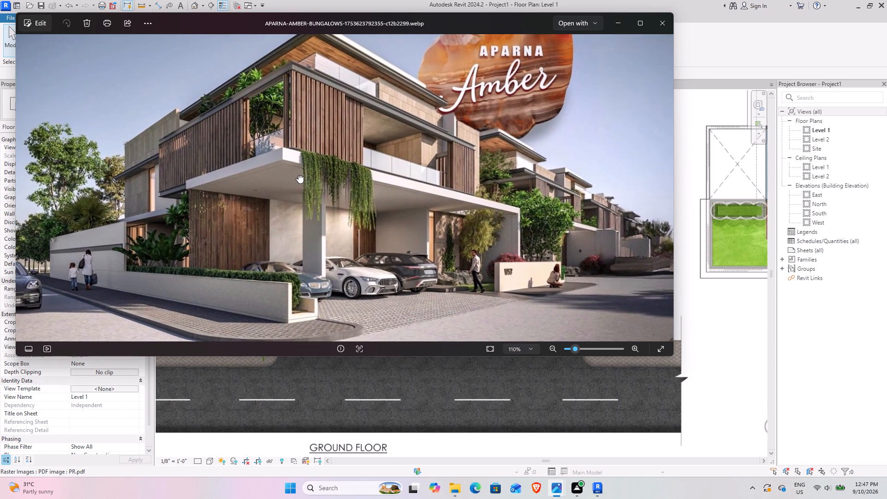
{"action": "middle_click_drag", "start_coordinate": [298, 175], "coordinate": [289, 171]}
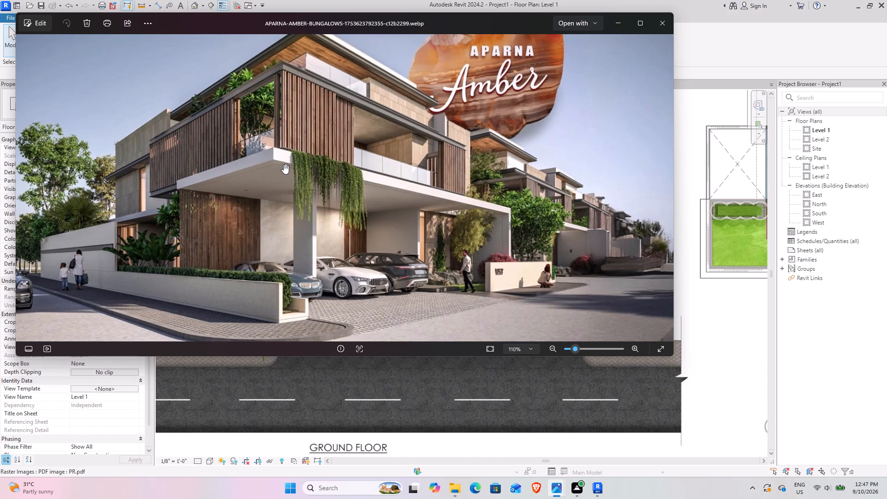
Inspect the exterior image close up around the car porch column, entrance door, canopy end wall, planting and low front wall.
{"action": "scroll", "coordinate": [413, 235], "scroll_direction": "up", "scroll_amount": 7}
{"action": "scroll", "coordinate": [579, 304], "scroll_direction": "up", "scroll_amount": 3}
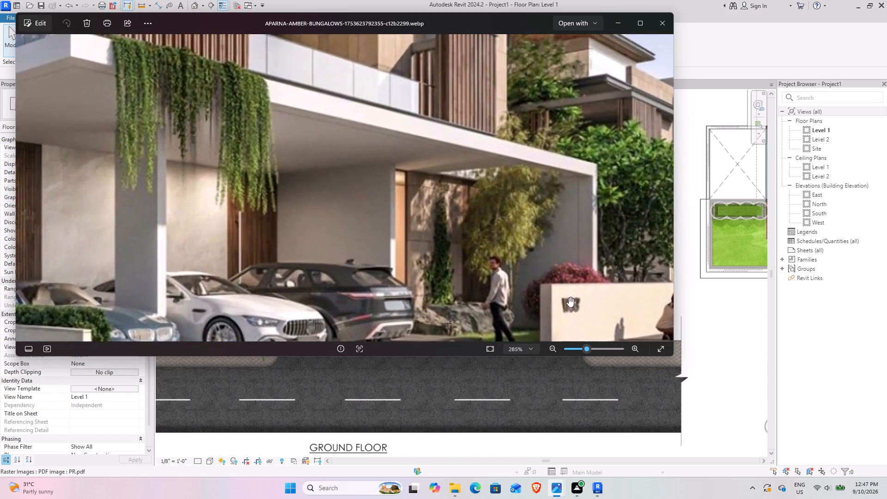
{"action": "scroll", "coordinate": [569, 297], "scroll_direction": "up", "scroll_amount": 1}
{"action": "scroll", "coordinate": [418, 234], "scroll_direction": "down", "scroll_amount": 3}
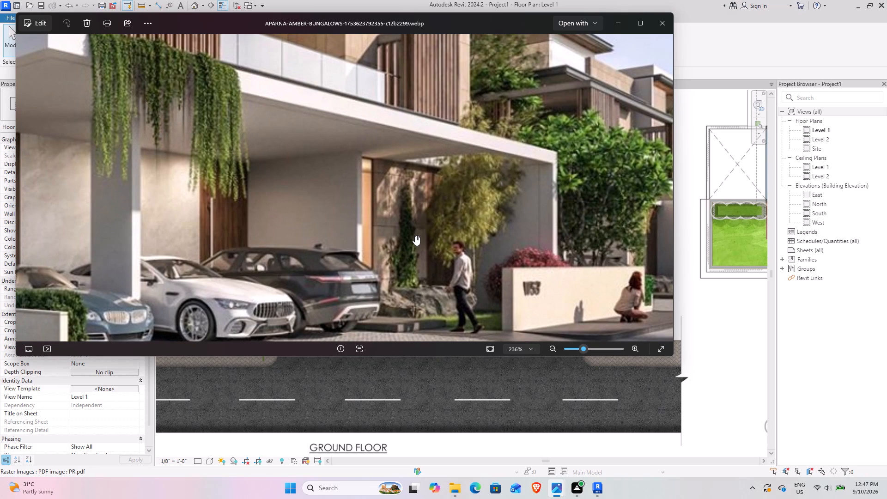
{"action": "scroll", "coordinate": [415, 236], "scroll_direction": "down", "scroll_amount": 3}
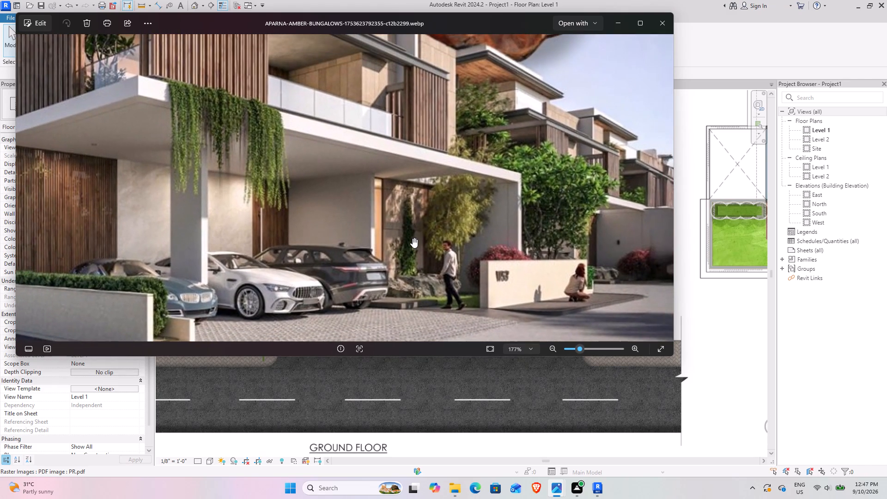
{"action": "scroll", "coordinate": [413, 238], "scroll_direction": "down", "scroll_amount": 4}
{"action": "scroll", "coordinate": [291, 244], "scroll_direction": "up", "scroll_amount": 4}
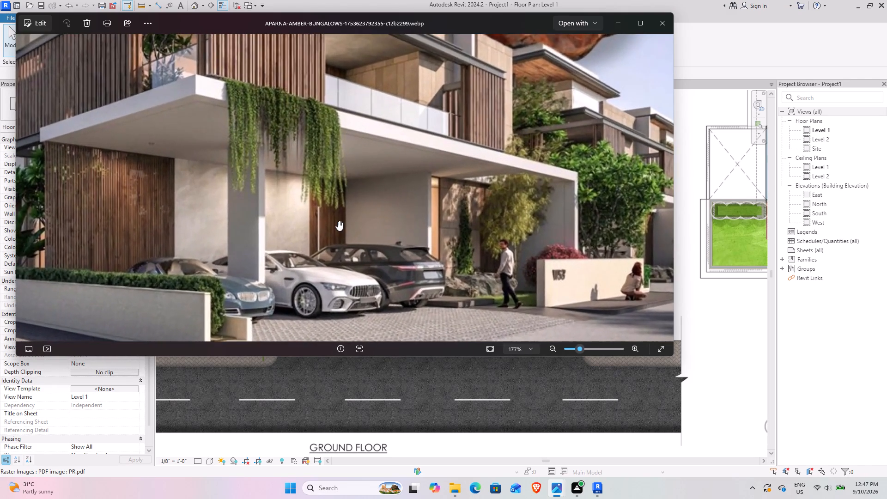
{"action": "scroll", "coordinate": [338, 221], "scroll_direction": "up", "scroll_amount": 3}
{"action": "scroll", "coordinate": [304, 249], "scroll_direction": "up", "scroll_amount": 4}
{"action": "scroll", "coordinate": [304, 245], "scroll_direction": "down", "scroll_amount": 7}
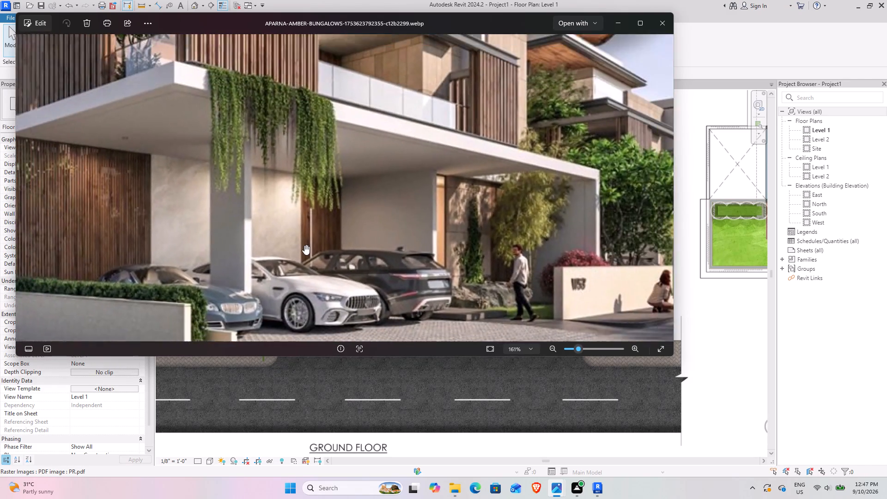
Study the villa exterior image from the car porch and parked cars out to the full facade with its timber screens and upper balconies.
{"action": "scroll", "coordinate": [304, 245], "scroll_direction": "down", "scroll_amount": 6}
{"action": "scroll", "coordinate": [320, 244], "scroll_direction": "up", "scroll_amount": 5}
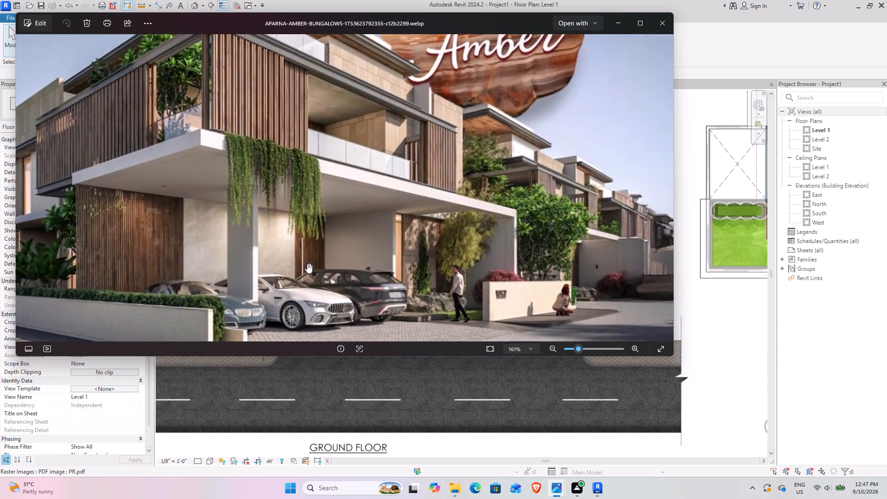
{"action": "scroll", "coordinate": [307, 263], "scroll_direction": "up", "scroll_amount": 7}
{"action": "scroll", "coordinate": [309, 243], "scroll_direction": "down", "scroll_amount": 9}
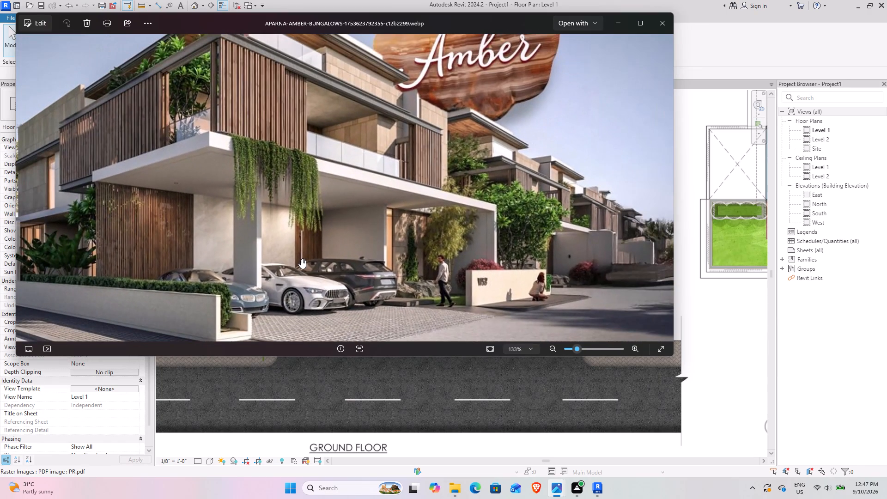
{"action": "scroll", "coordinate": [352, 220], "scroll_direction": "down", "scroll_amount": 4}
{"action": "scroll", "coordinate": [423, 163], "scroll_direction": "up", "scroll_amount": 3}
{"action": "scroll", "coordinate": [209, 219], "scroll_direction": "up", "scroll_amount": 2}
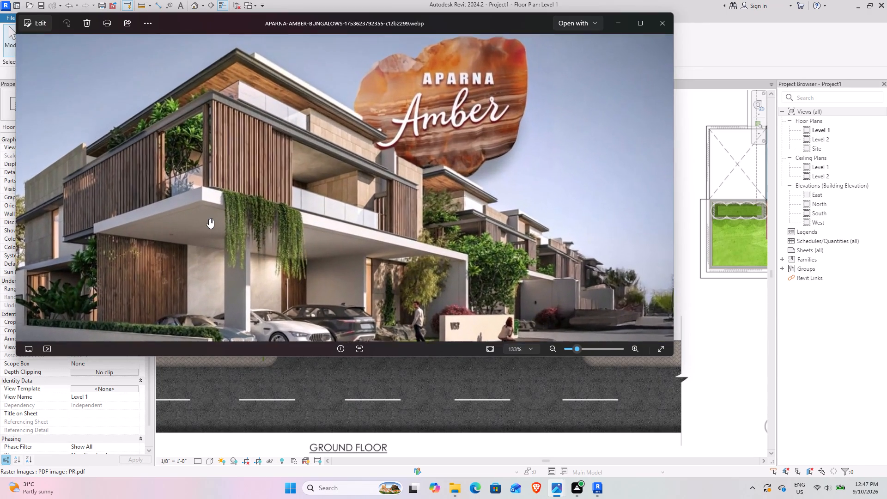
{"action": "scroll", "coordinate": [209, 219], "scroll_direction": "up", "scroll_amount": 2}
{"action": "scroll", "coordinate": [335, 311], "scroll_direction": "down", "scroll_amount": 4}
{"action": "middle_click_drag", "start_coordinate": [302, 313], "coordinate": [309, 252]}
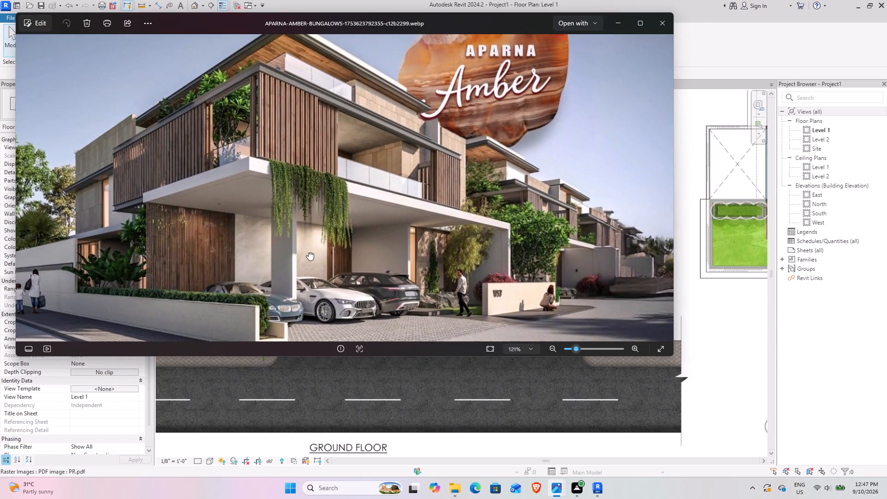
{"action": "middle_click_drag", "start_coordinate": [309, 252], "coordinate": [316, 261]}
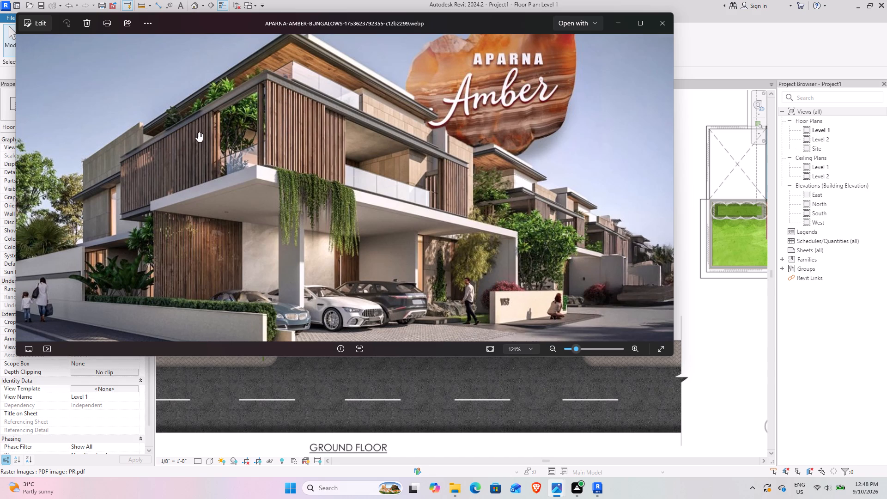
Inspect the exterior image's upper-floor timber screens, planted corner balcony and porch slab, and the timber-clad wall beside the car porch.
{"action": "scroll", "coordinate": [197, 131], "scroll_direction": "up", "scroll_amount": 7}
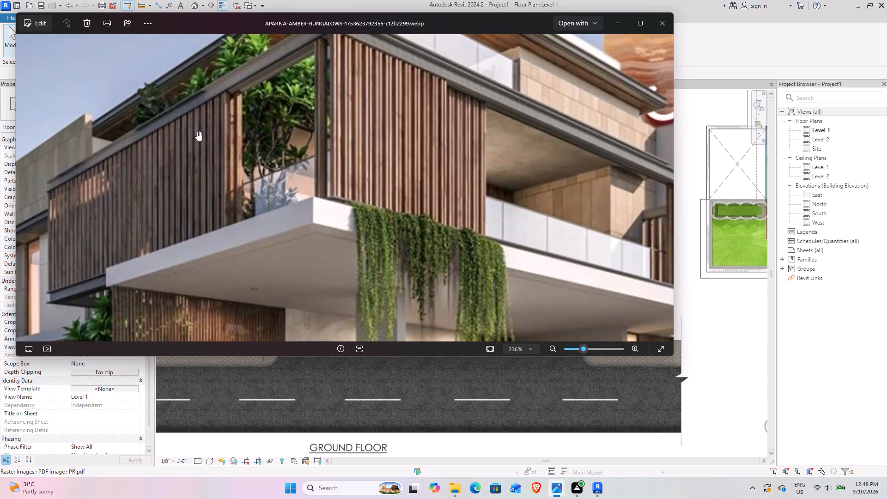
{"action": "scroll", "coordinate": [197, 131], "scroll_direction": "down", "scroll_amount": 8}
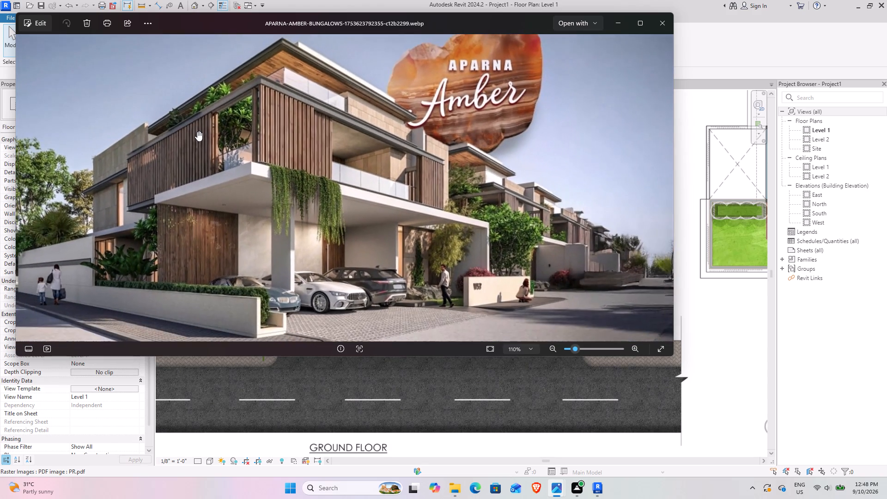
{"action": "scroll", "coordinate": [197, 131], "scroll_direction": "down", "scroll_amount": 1}
{"action": "middle_click_drag", "start_coordinate": [114, 208], "coordinate": [153, 189]}
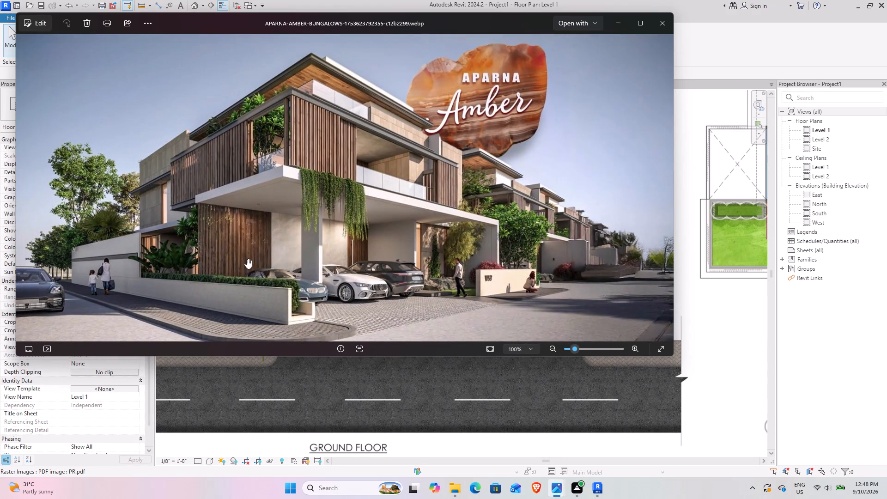
{"action": "scroll", "coordinate": [268, 257], "scroll_direction": "up", "scroll_amount": 5}
{"action": "scroll", "coordinate": [208, 271], "scroll_direction": "up", "scroll_amount": 3}
{"action": "scroll", "coordinate": [279, 217], "scroll_direction": "down", "scroll_amount": 2}
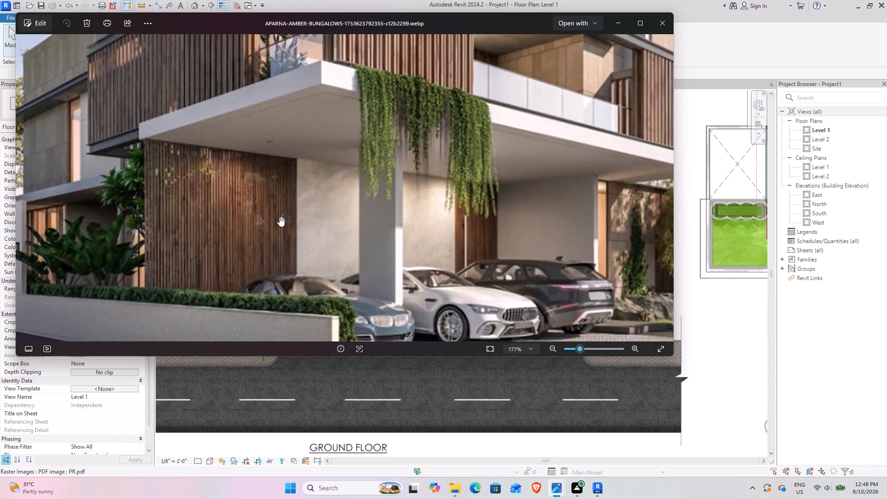
{"action": "scroll", "coordinate": [279, 217], "scroll_direction": "down", "scroll_amount": 2}
{"action": "scroll", "coordinate": [386, 210], "scroll_direction": "down", "scroll_amount": 3}
{"action": "middle_click_drag", "start_coordinate": [397, 210], "coordinate": [314, 213]}
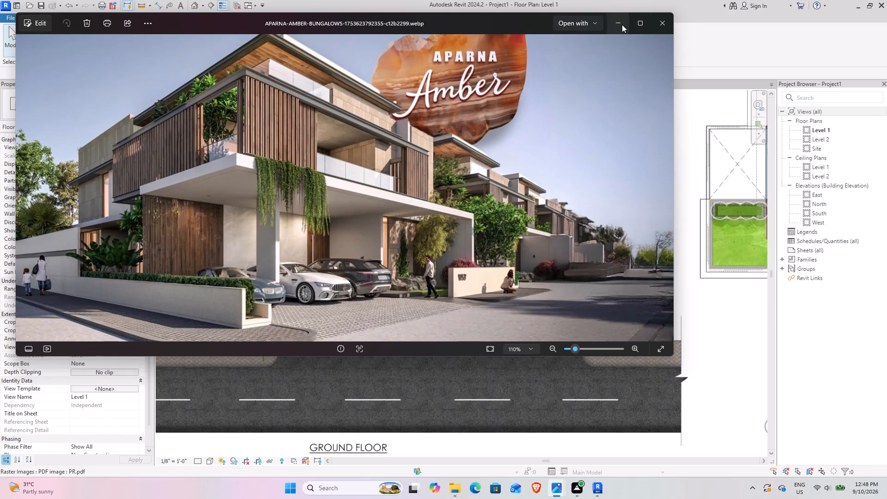
Compare the ground and first floor front areas in Revit with the exterior image in Photos, finishing on all three floor plans in Revit.
{"action": "left_click", "coordinate": [620, 25]}
{"action": "scroll", "coordinate": [486, 190], "scroll_direction": "down", "scroll_amount": 3}
{"action": "middle_click_drag", "start_coordinate": [523, 176], "coordinate": [425, 287]}
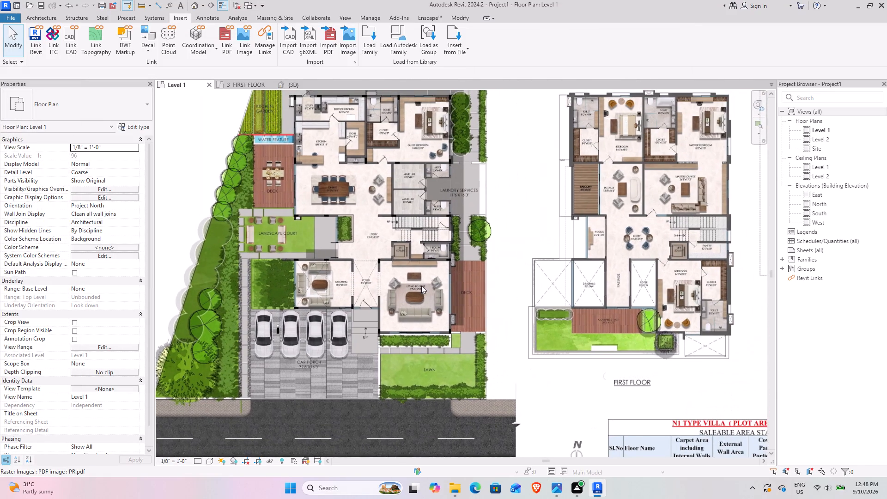
{"action": "scroll", "coordinate": [357, 256], "scroll_direction": "up", "scroll_amount": 3}
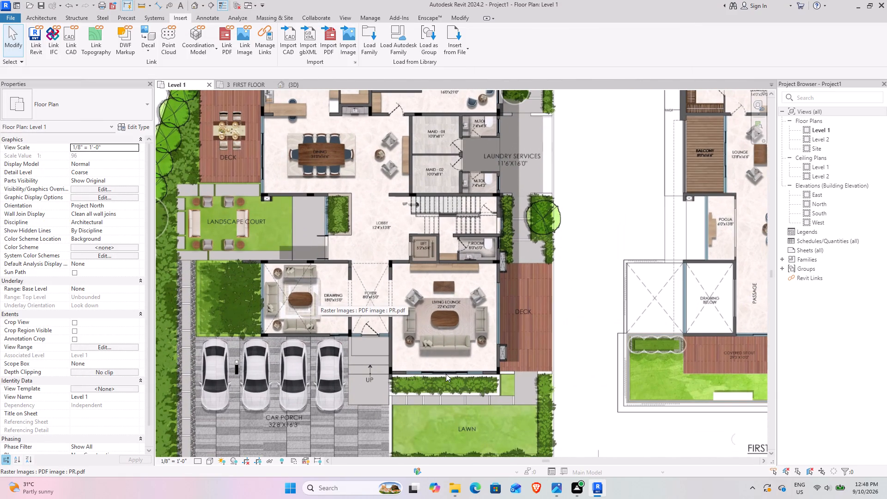
{"action": "middle_click_drag", "start_coordinate": [352, 282], "coordinate": [244, 258]}
{"action": "key", "text": "alt+Tab"}
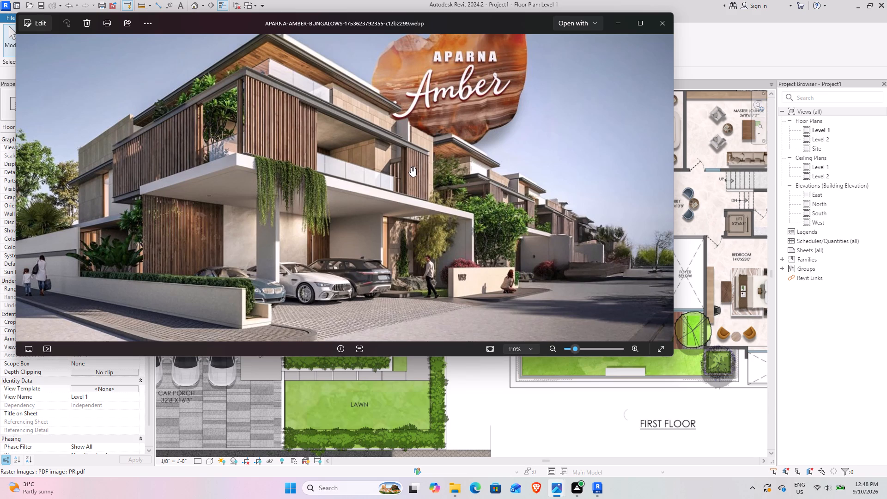
{"action": "left_click", "coordinate": [576, 352]}
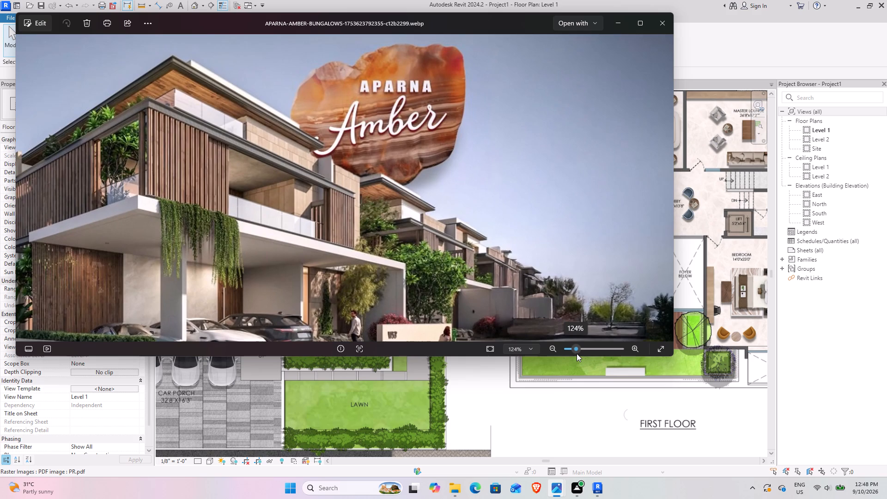
{"action": "scroll", "coordinate": [270, 231], "scroll_direction": "up", "scroll_amount": 3}
{"action": "middle_click_drag", "start_coordinate": [271, 231], "coordinate": [281, 230]}
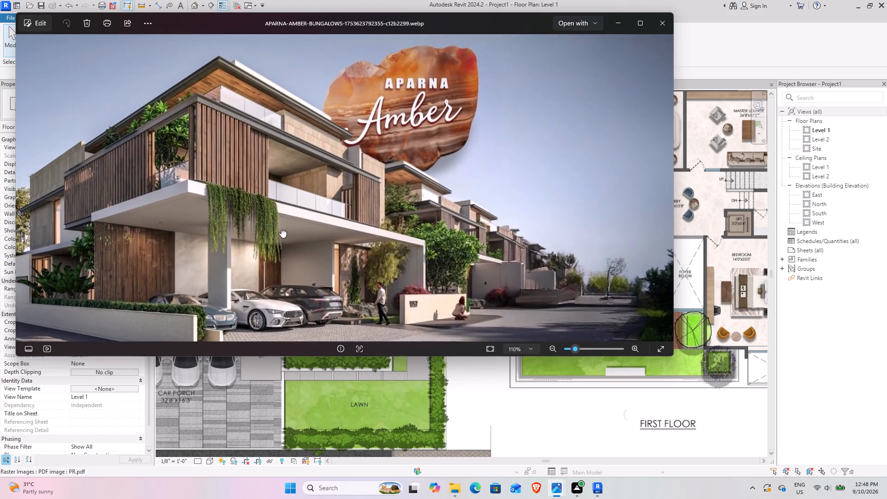
{"action": "middle_click_drag", "start_coordinate": [281, 230], "coordinate": [314, 221]}
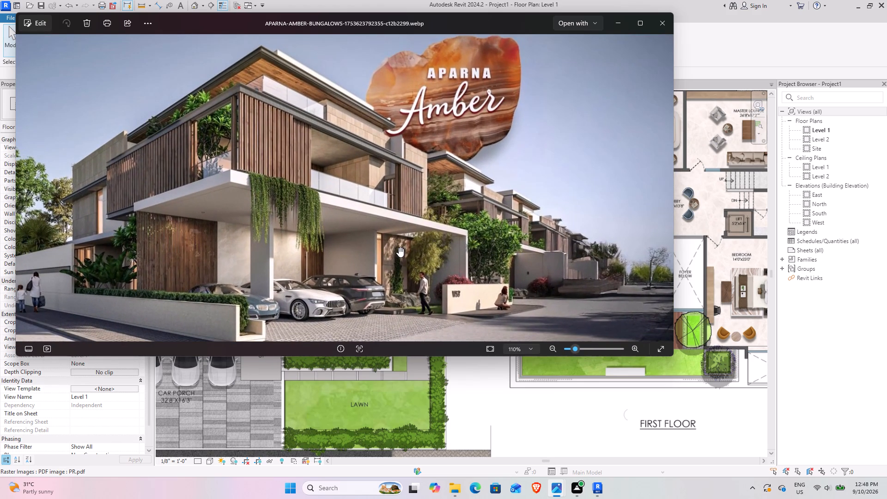
{"action": "key", "text": "alt+Tab"}
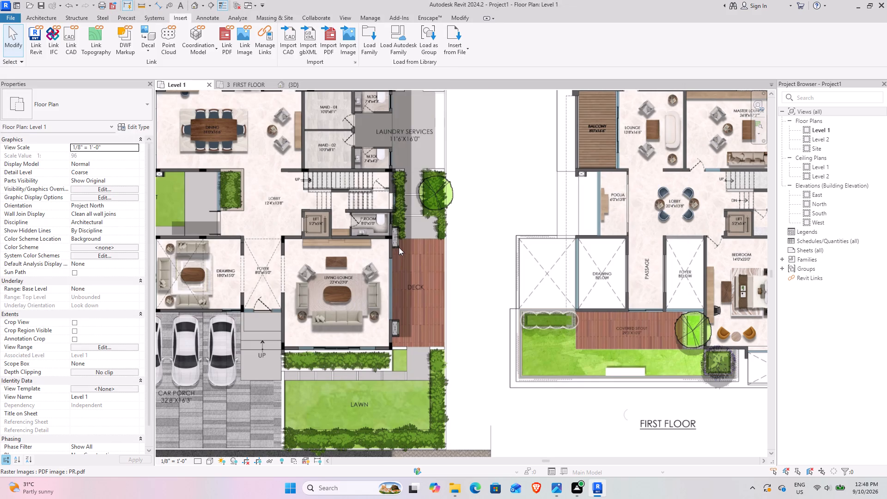
{"action": "scroll", "coordinate": [427, 277], "scroll_direction": "down", "scroll_amount": 6}
{"action": "middle_click_drag", "start_coordinate": [389, 278], "coordinate": [387, 296]}
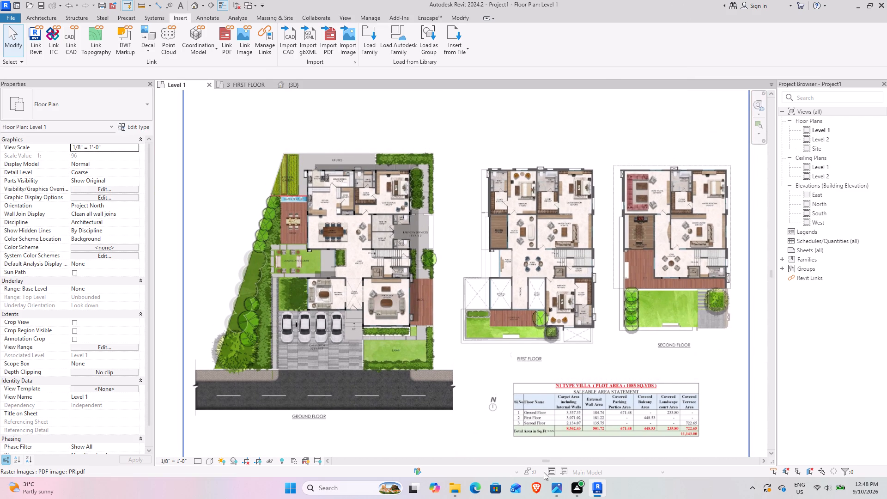
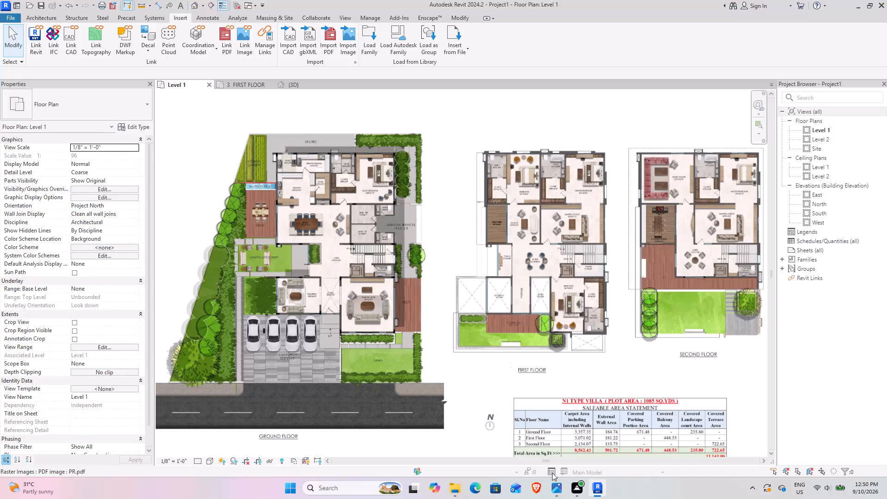
After a glance at the exterior image, examine the ground floor plan's foyer, lobby, staircase, lift and powder room in Revit.
{"action": "left_click", "coordinate": [555, 493]}
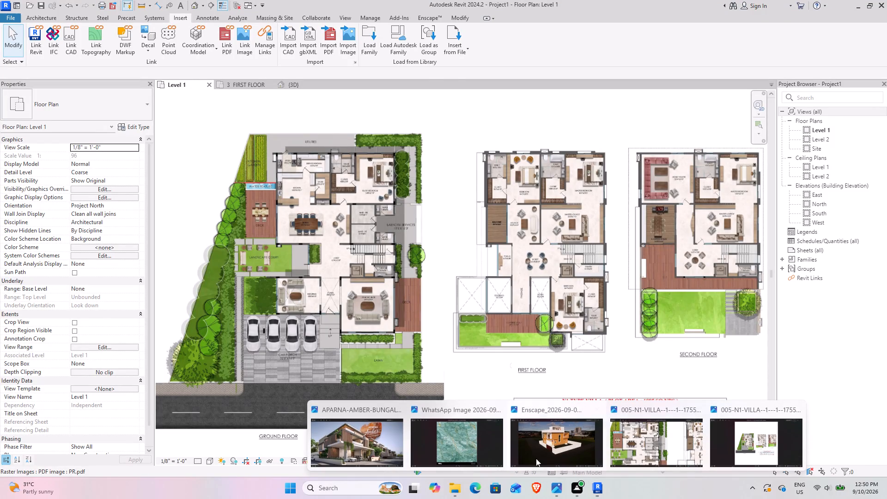
{"action": "left_click", "coordinate": [362, 445]}
{"action": "key", "text": "alt+Tab"}
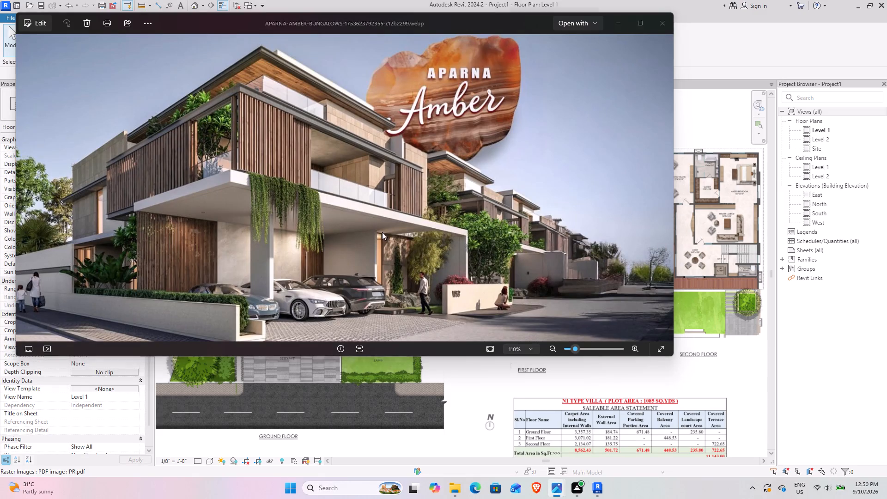
{"action": "scroll", "coordinate": [365, 303], "scroll_direction": "up", "scroll_amount": 4}
{"action": "middle_click_drag", "start_coordinate": [292, 282], "coordinate": [382, 219]}
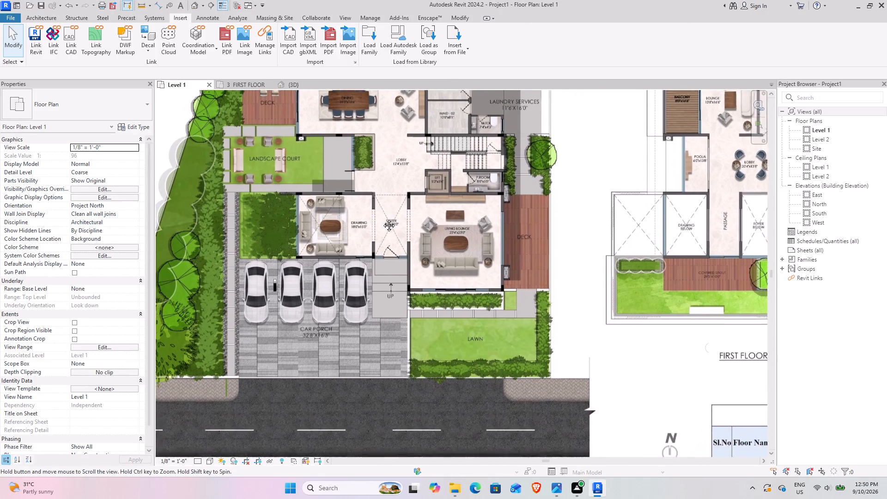
{"action": "middle_click_drag", "start_coordinate": [382, 219], "coordinate": [389, 238]}
{"action": "scroll", "coordinate": [450, 207], "scroll_direction": "up", "scroll_amount": 7}
{"action": "middle_click_drag", "start_coordinate": [473, 159], "coordinate": [471, 161]}
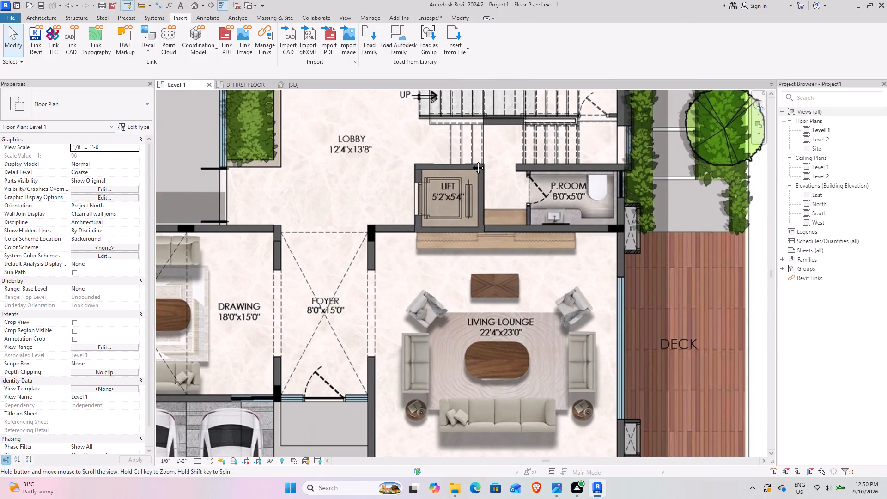
{"action": "middle_click_drag", "start_coordinate": [471, 161], "coordinate": [407, 239]}
{"action": "middle_click_drag", "start_coordinate": [376, 233], "coordinate": [382, 286]}
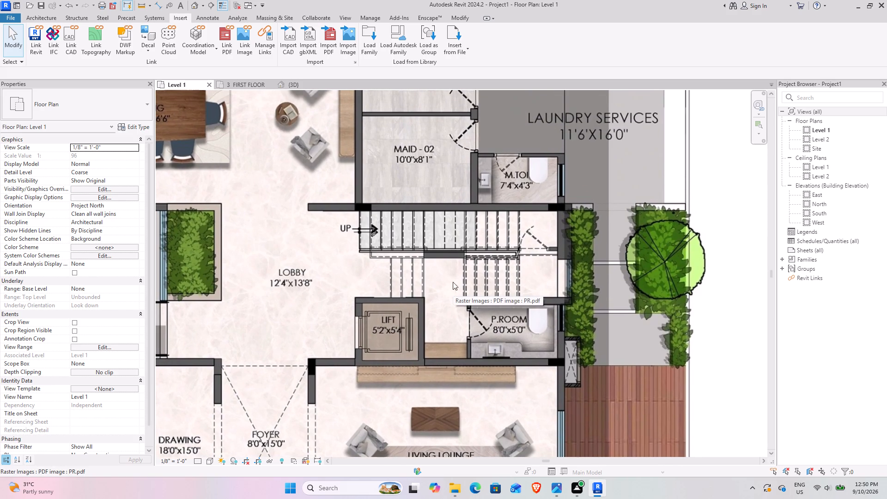
{"action": "scroll", "coordinate": [424, 276], "scroll_direction": "up", "scroll_amount": 3}
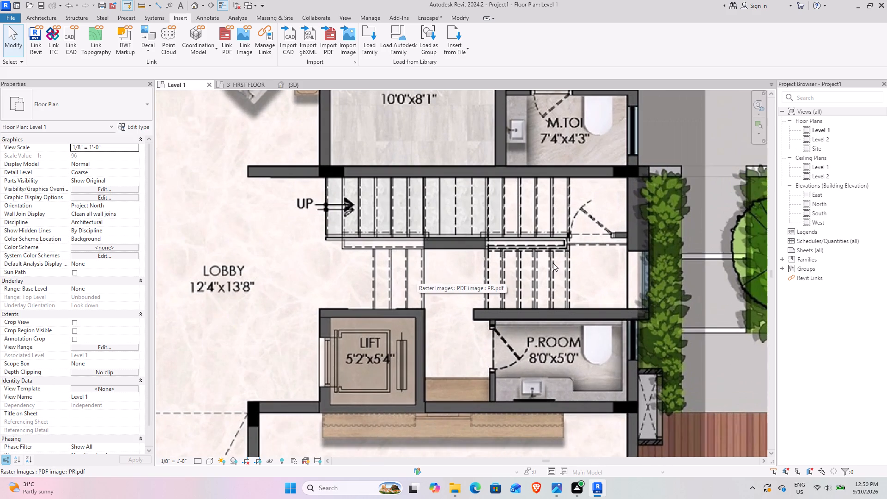
{"action": "middle_click_drag", "start_coordinate": [547, 259], "coordinate": [496, 287]}
{"action": "scroll", "coordinate": [430, 272], "scroll_direction": "down", "scroll_amount": 3}
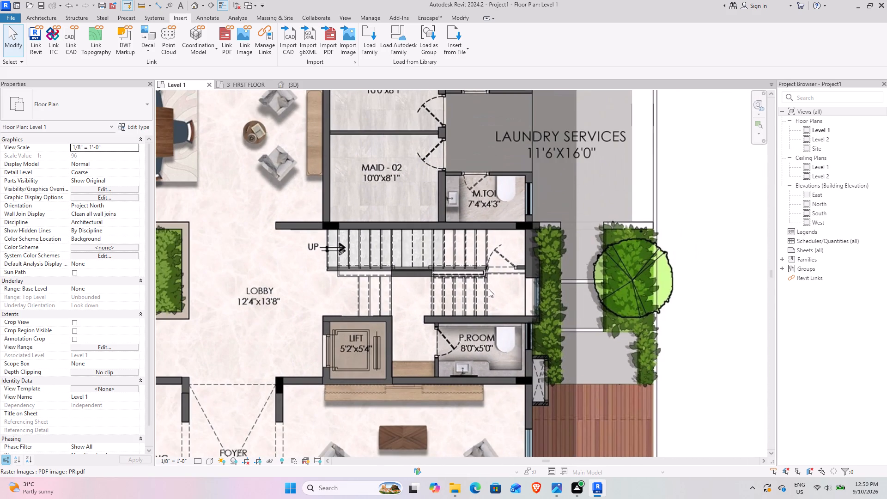
{"action": "middle_click_drag", "start_coordinate": [541, 277], "coordinate": [525, 310]}
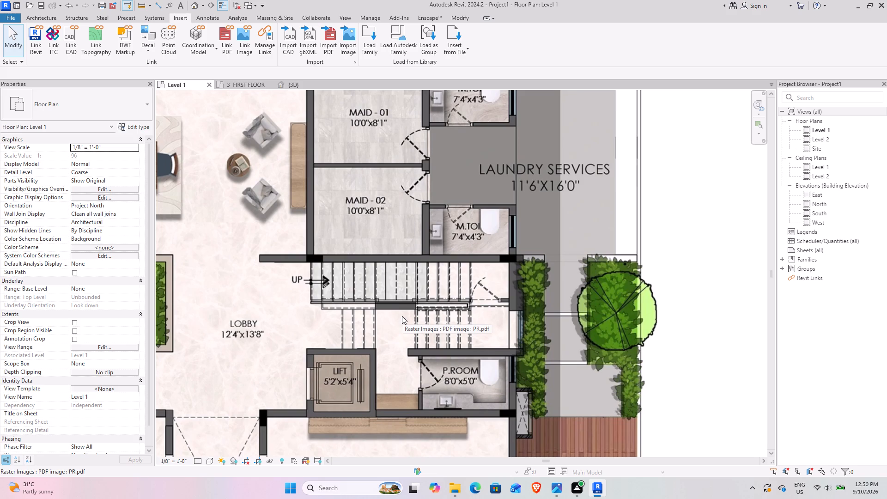
{"action": "scroll", "coordinate": [423, 329], "scroll_direction": "up", "scroll_amount": 1}
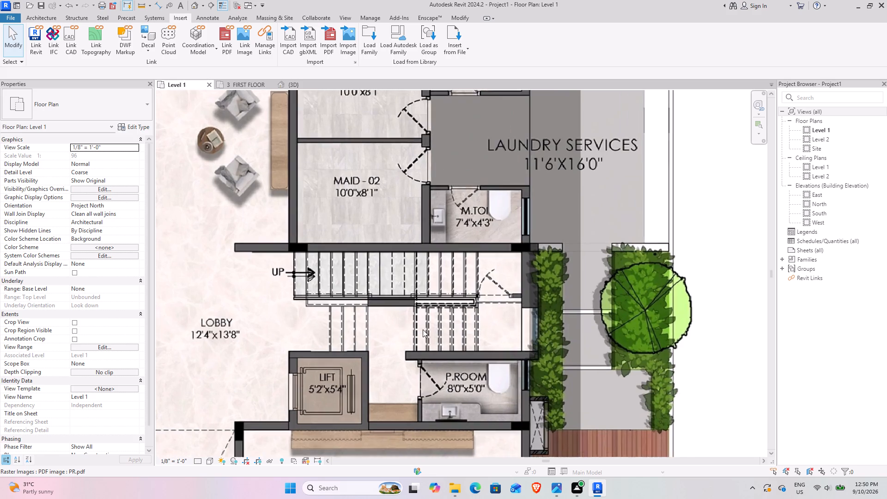
{"action": "scroll", "coordinate": [423, 329], "scroll_direction": "up", "scroll_amount": 1}
Compare the first floor staircase, lift and pantry area with the ground floor staircase on the imported plans.
{"action": "scroll", "coordinate": [421, 328], "scroll_direction": "down", "scroll_amount": 12}
{"action": "middle_click_drag", "start_coordinate": [574, 308], "coordinate": [422, 300]}
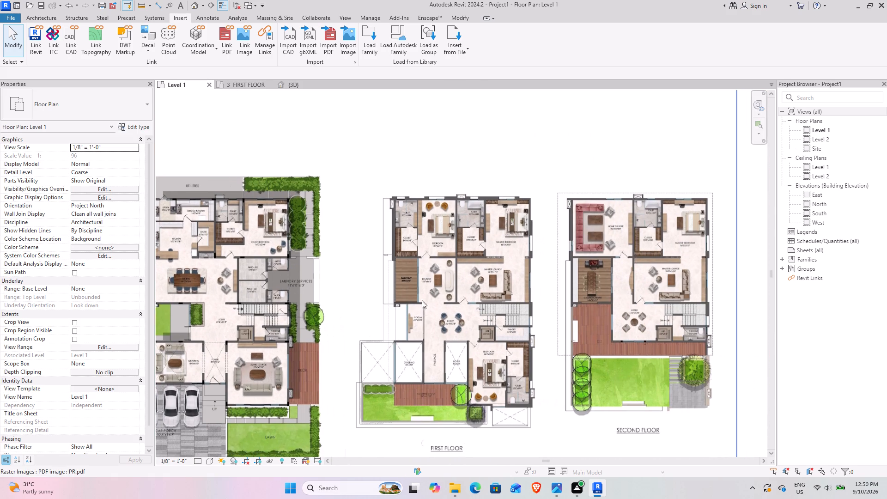
{"action": "scroll", "coordinate": [499, 331], "scroll_direction": "up", "scroll_amount": 9}
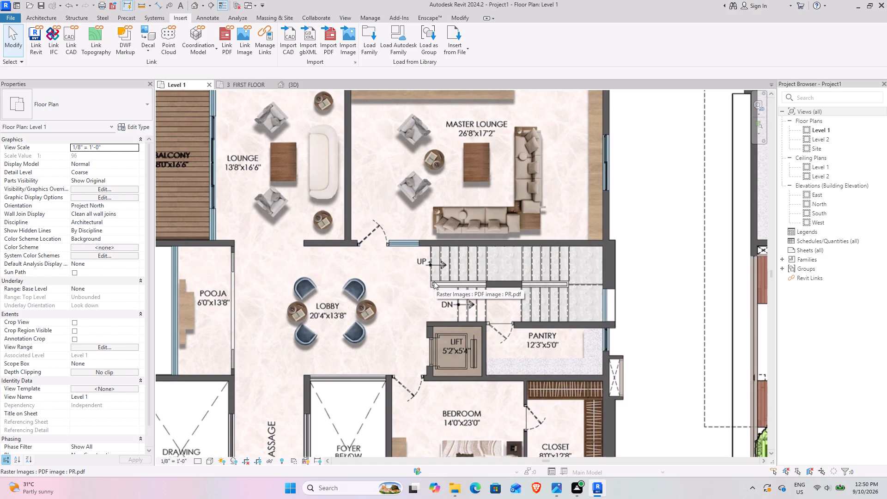
{"action": "scroll", "coordinate": [339, 337], "scroll_direction": "down", "scroll_amount": 3}
{"action": "middle_click_drag", "start_coordinate": [278, 336], "coordinate": [781, 309]}
{"action": "scroll", "coordinate": [400, 292], "scroll_direction": "up", "scroll_amount": 4}
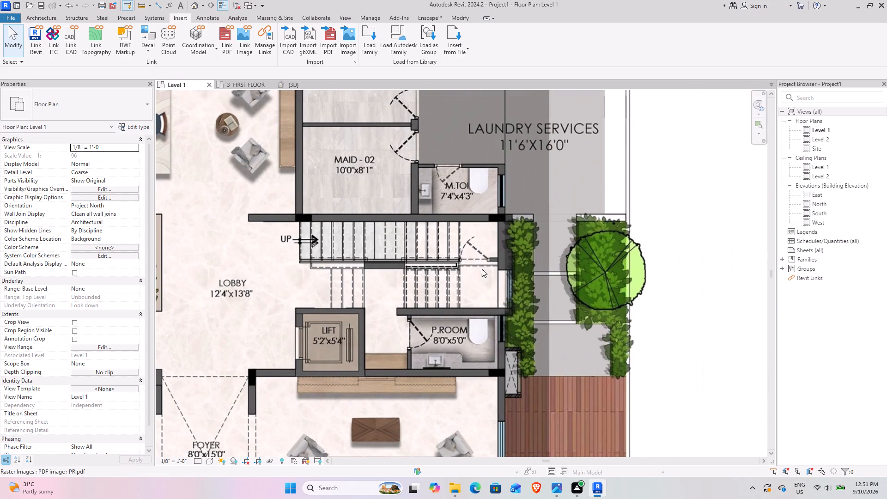
{"action": "middle_click_drag", "start_coordinate": [608, 294], "coordinate": [576, 317]}
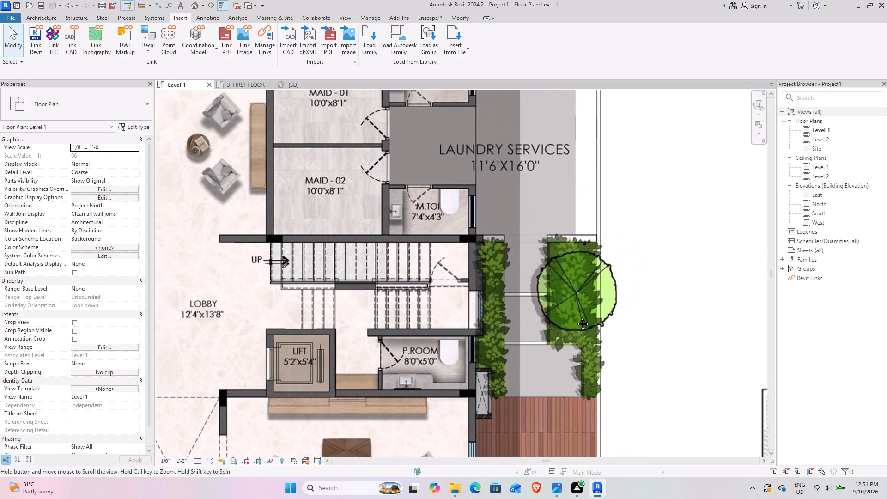
{"action": "middle_click_drag", "start_coordinate": [576, 317], "coordinate": [273, 334]}
{"action": "middle_click_drag", "start_coordinate": [591, 301], "coordinate": [407, 302]}
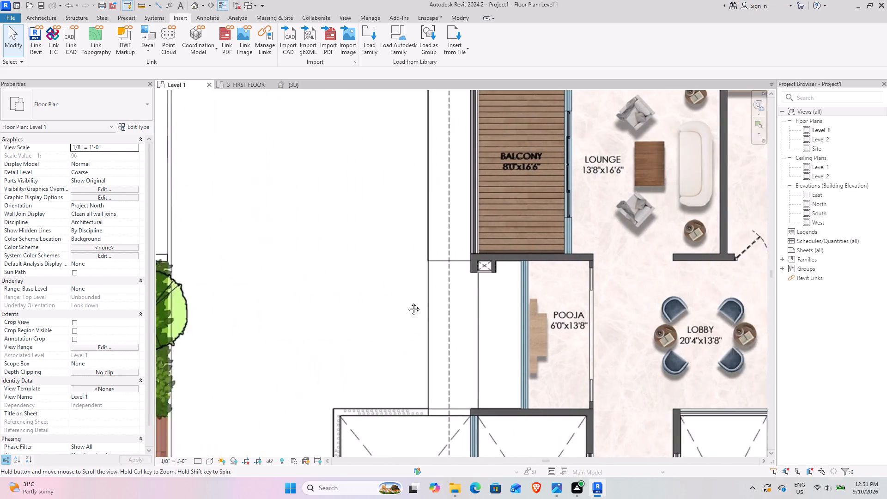
{"action": "middle_click_drag", "start_coordinate": [407, 302], "coordinate": [199, 302]}
{"action": "middle_click_drag", "start_coordinate": [502, 312], "coordinate": [305, 285]}
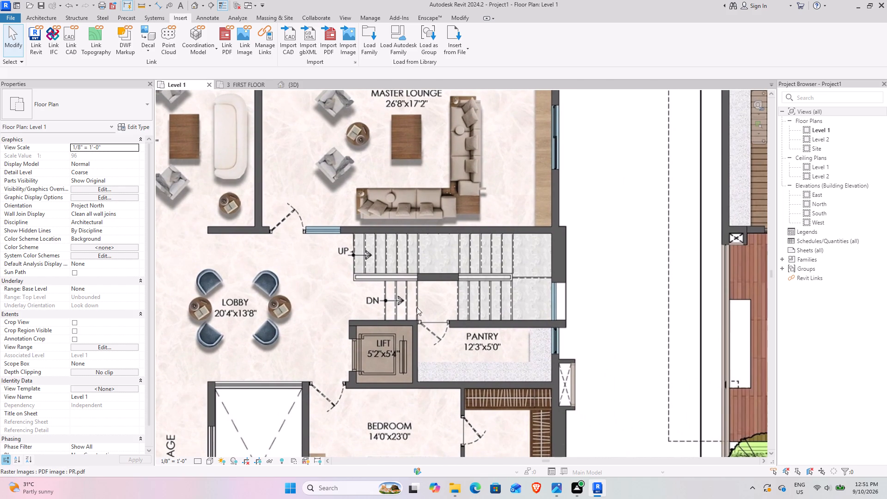
{"action": "scroll", "coordinate": [468, 286], "scroll_direction": "up", "scroll_amount": 1}
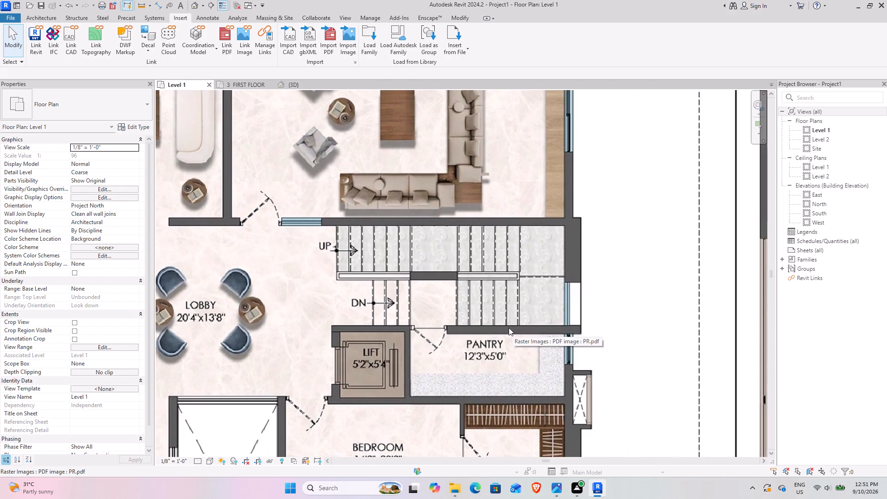
Examine the second floor plan's staircase, lift, lobby and powder room, finishing on an overview of the floor plans.
{"action": "scroll", "coordinate": [504, 313], "scroll_direction": "down", "scroll_amount": 4}
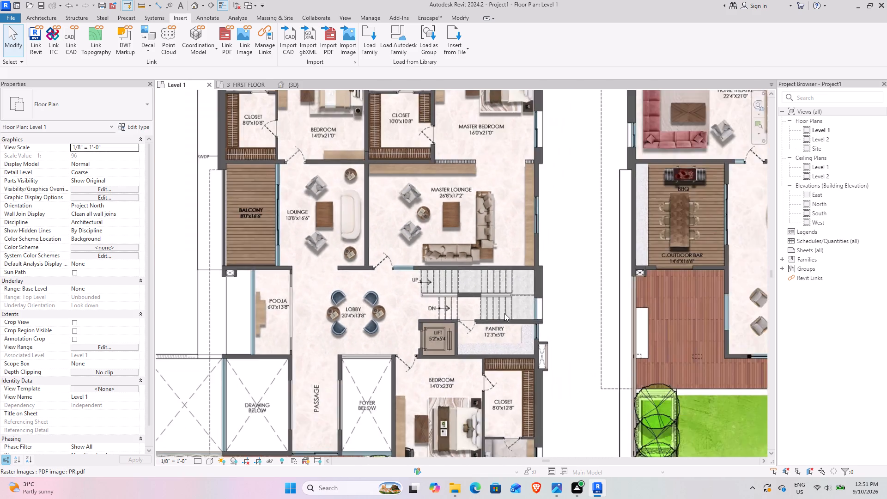
{"action": "scroll", "coordinate": [504, 313], "scroll_direction": "down", "scroll_amount": 5}
{"action": "middle_click_drag", "start_coordinate": [595, 293], "coordinate": [375, 304]}
{"action": "scroll", "coordinate": [504, 338], "scroll_direction": "up", "scroll_amount": 6}
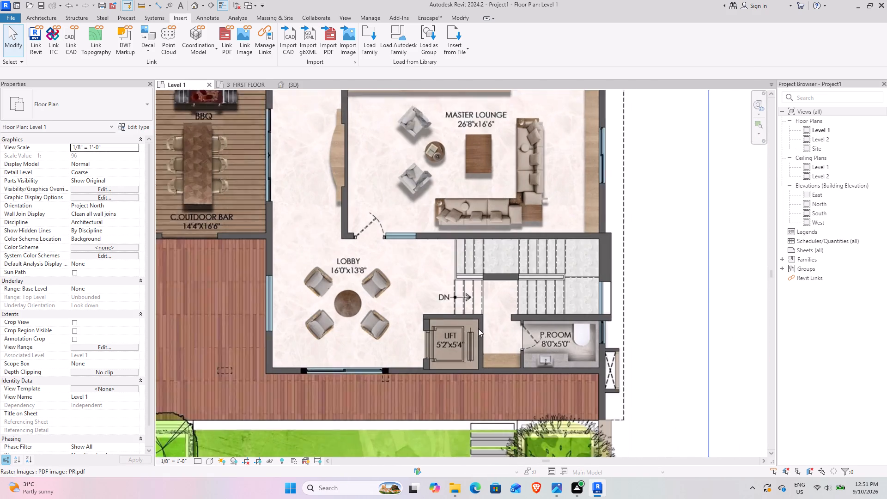
{"action": "scroll", "coordinate": [478, 329], "scroll_direction": "up", "scroll_amount": 2}
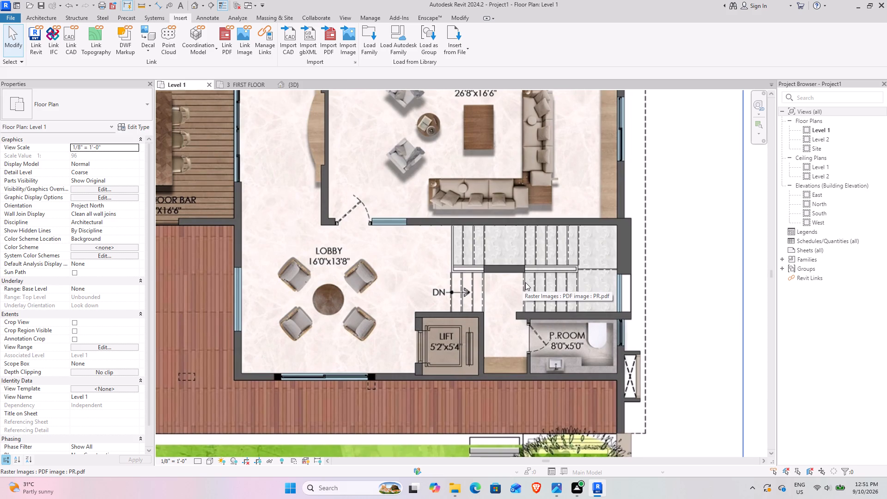
{"action": "scroll", "coordinate": [525, 282], "scroll_direction": "down", "scroll_amount": 10}
{"action": "middle_click_drag", "start_coordinate": [301, 300], "coordinate": [476, 267]}
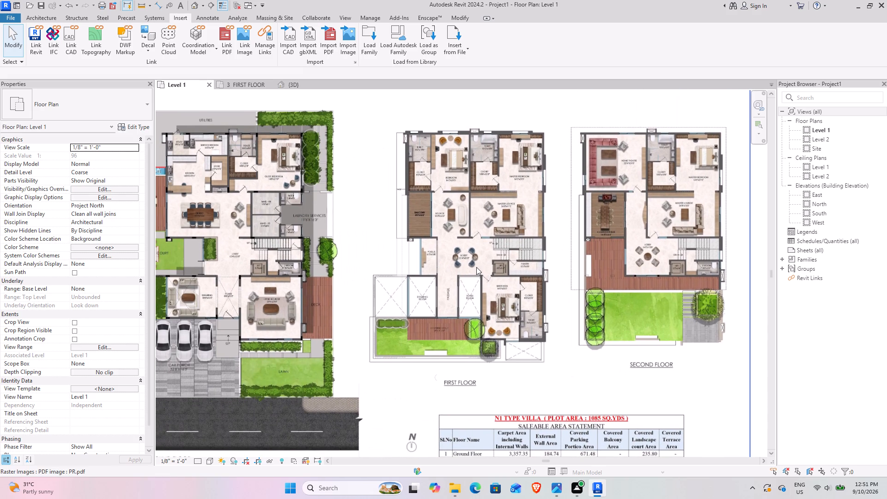
Switch to Photos and inspect the exterior image's glass-railed balcony, timber screens and porch canopy, ending on the whole image.
{"action": "key", "text": "alt+Tab"}
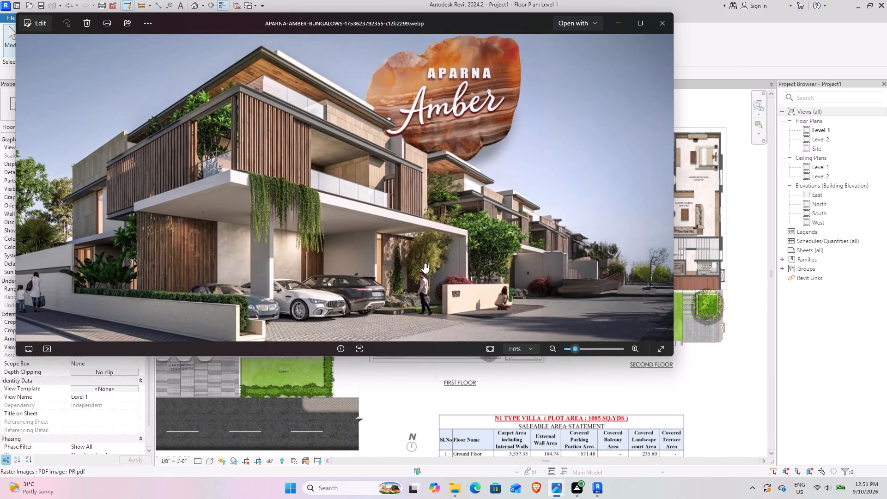
{"action": "scroll", "coordinate": [388, 195], "scroll_direction": "up", "scroll_amount": 7}
{"action": "scroll", "coordinate": [387, 209], "scroll_direction": "down", "scroll_amount": 1}
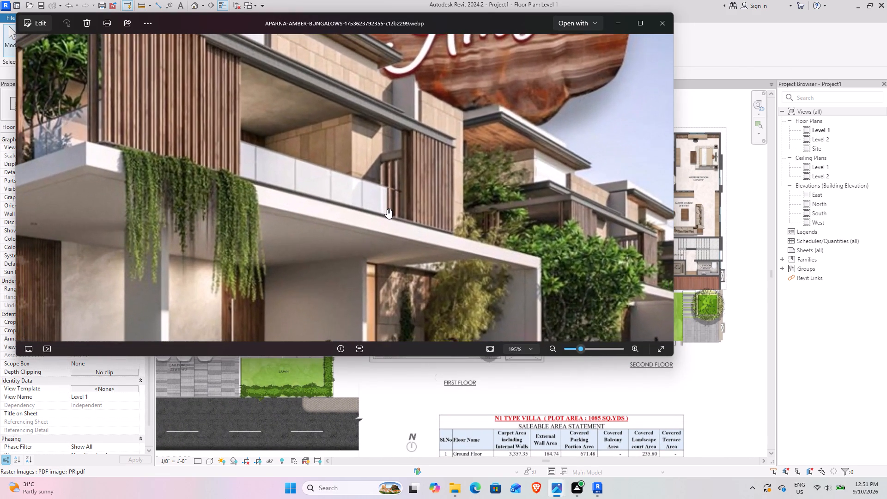
{"action": "scroll", "coordinate": [387, 209], "scroll_direction": "down", "scroll_amount": 6}
{"action": "scroll", "coordinate": [427, 151], "scroll_direction": "up", "scroll_amount": 2}
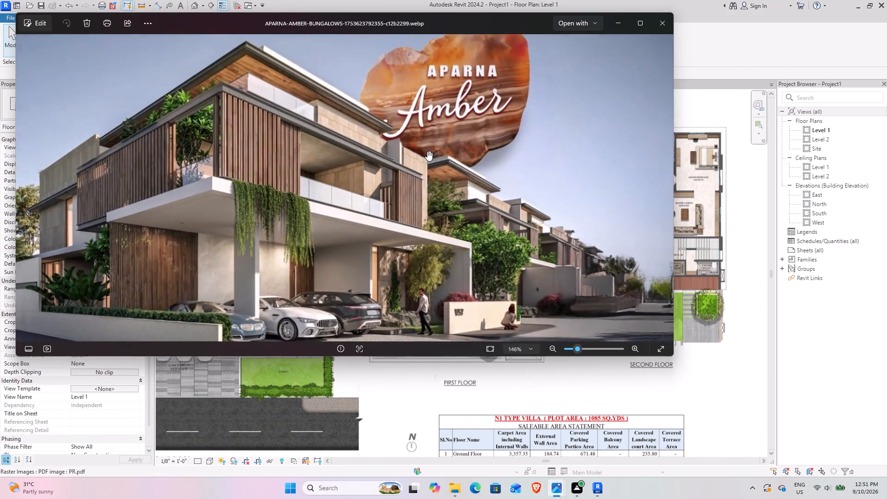
{"action": "scroll", "coordinate": [427, 151], "scroll_direction": "up", "scroll_amount": 6}
{"action": "scroll", "coordinate": [405, 215], "scroll_direction": "down", "scroll_amount": 15}
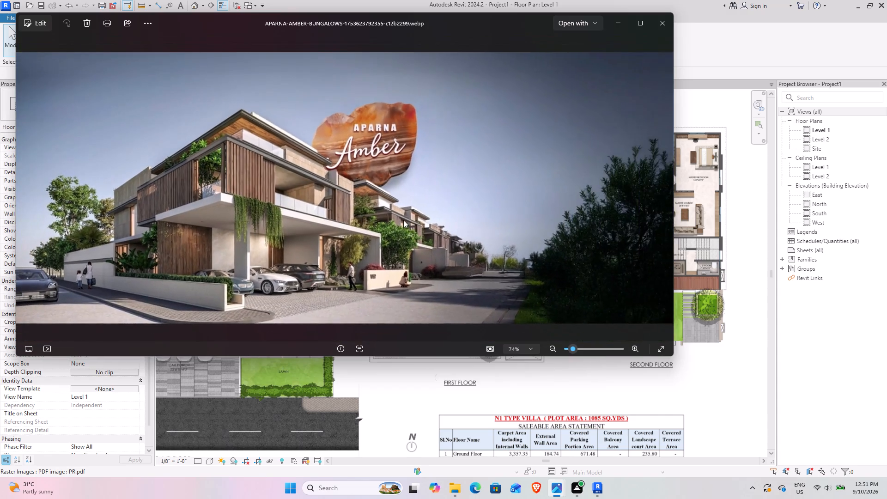
Switch to Revit and examine the ground floor foyer, entrance steps, living lounge, its front window wall and planting strip.
{"action": "key", "text": "alt+Tab"}
{"action": "middle_click_drag", "start_coordinate": [308, 255], "coordinate": [415, 241]}
{"action": "scroll", "coordinate": [382, 253], "scroll_direction": "up", "scroll_amount": 4}
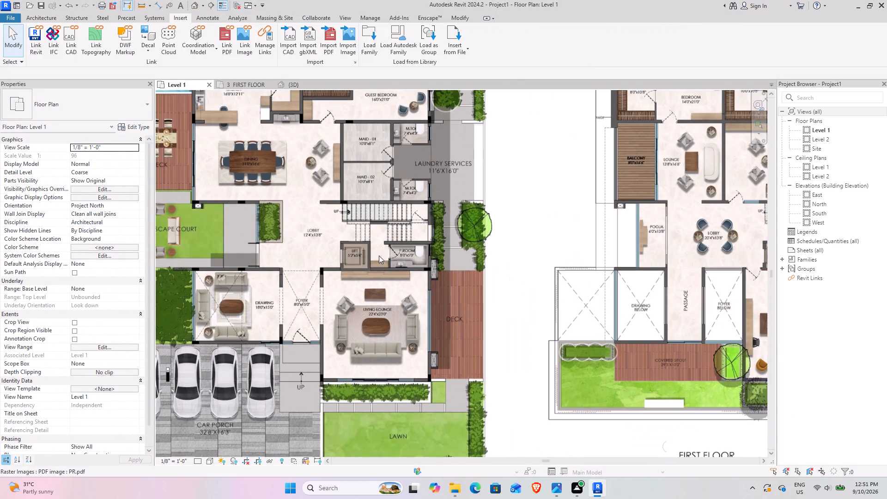
{"action": "middle_click_drag", "start_coordinate": [365, 267], "coordinate": [408, 256]}
{"action": "scroll", "coordinate": [408, 250], "scroll_direction": "up", "scroll_amount": 3}
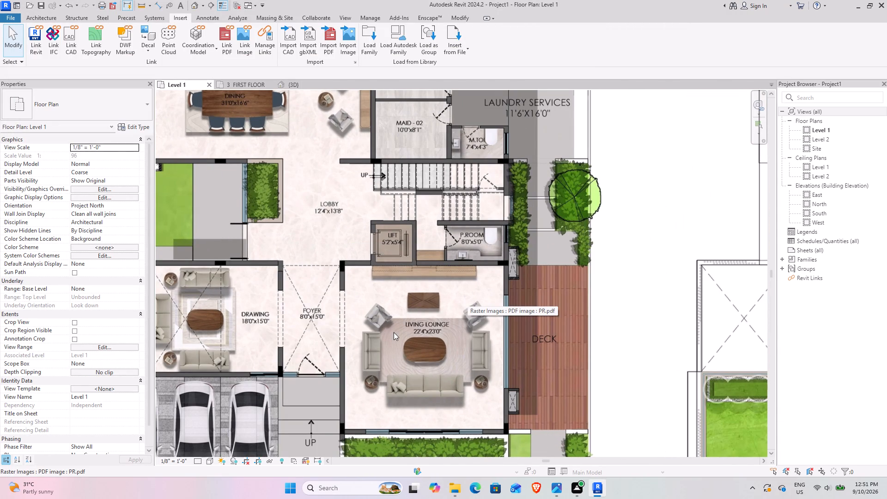
{"action": "middle_click_drag", "start_coordinate": [393, 332], "coordinate": [430, 272]}
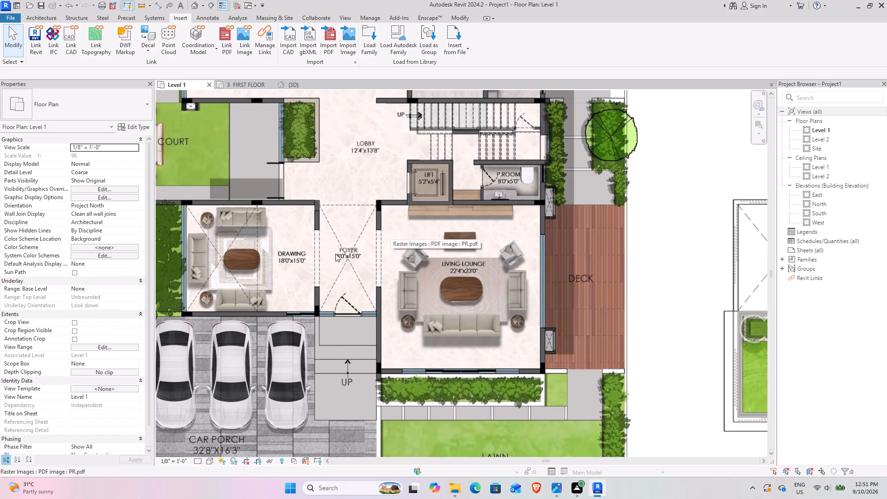
{"action": "scroll", "coordinate": [356, 244], "scroll_direction": "up", "scroll_amount": 3}
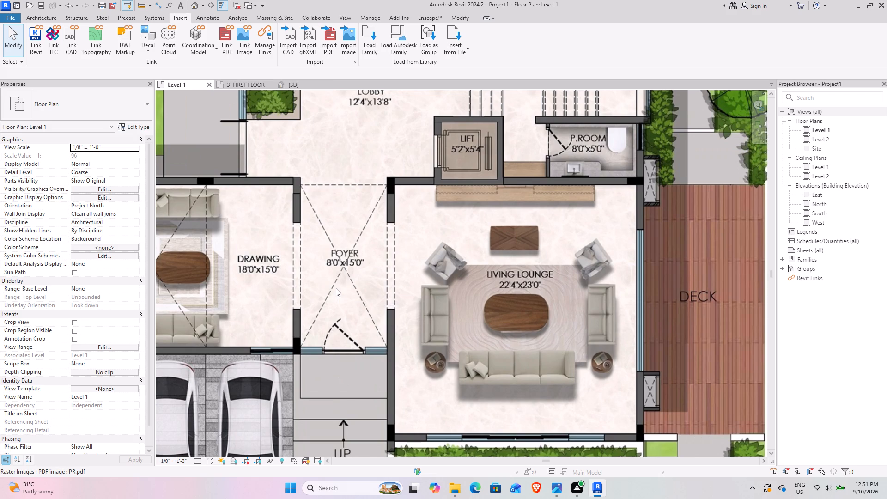
{"action": "scroll", "coordinate": [425, 199], "scroll_direction": "down", "scroll_amount": 8}
{"action": "middle_click_drag", "start_coordinate": [411, 189], "coordinate": [428, 257]}
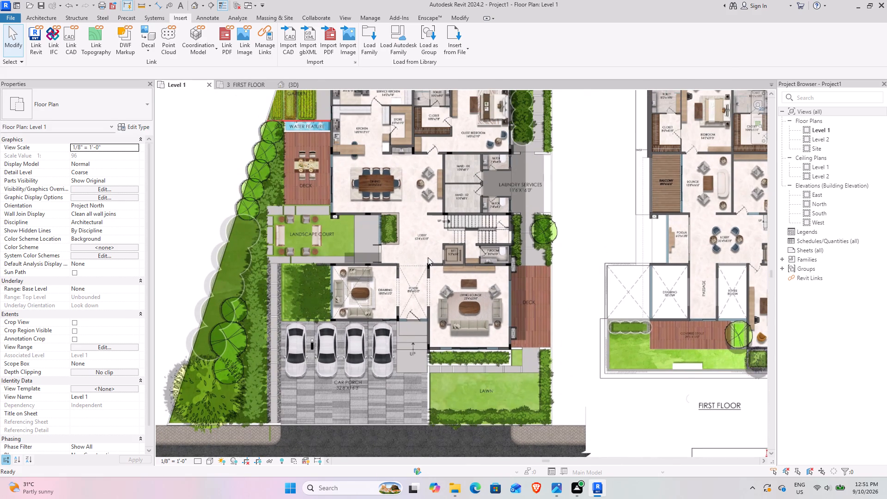
{"action": "scroll", "coordinate": [478, 338], "scroll_direction": "up", "scroll_amount": 7}
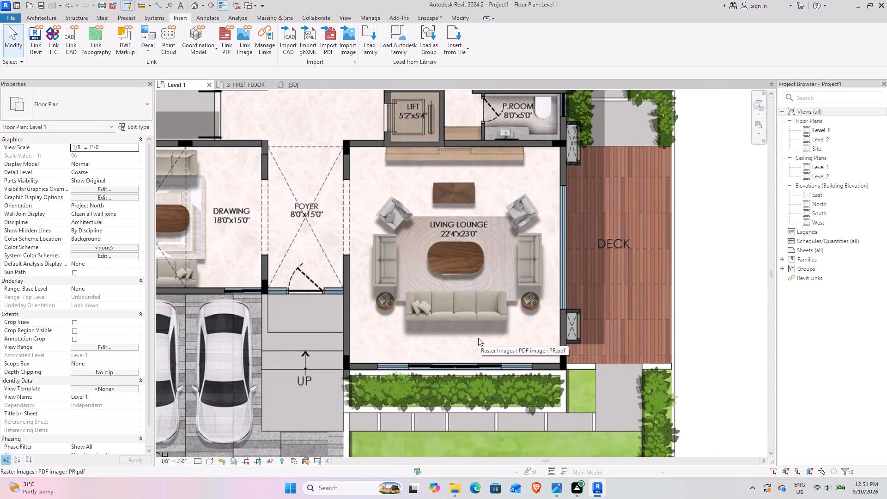
{"action": "scroll", "coordinate": [433, 425], "scroll_direction": "up", "scroll_amount": 4}
{"action": "scroll", "coordinate": [454, 324], "scroll_direction": "down", "scroll_amount": 3}
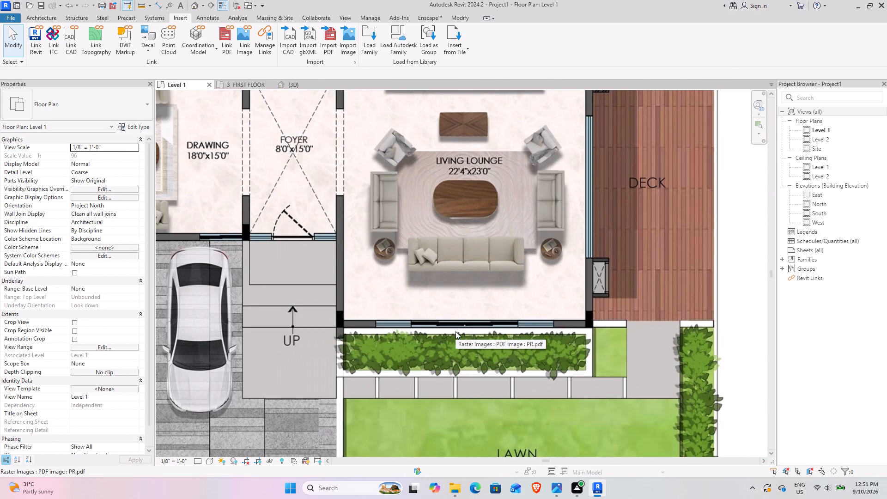
Compare the exterior image's car porch, entrance door and canopy end wall in Photos with the ground floor front area in Revit.
{"action": "key", "text": "alt+Tab"}
{"action": "scroll", "coordinate": [310, 188], "scroll_direction": "up", "scroll_amount": 8}
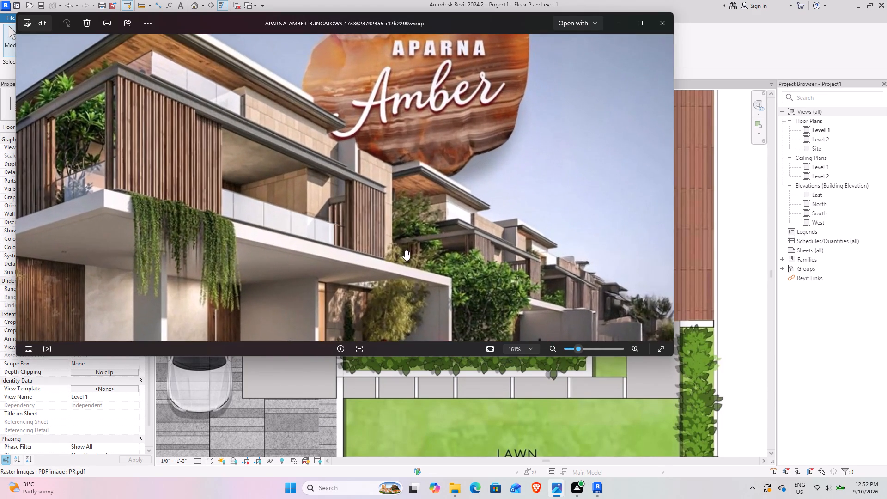
{"action": "scroll", "coordinate": [334, 253], "scroll_direction": "down", "scroll_amount": 2}
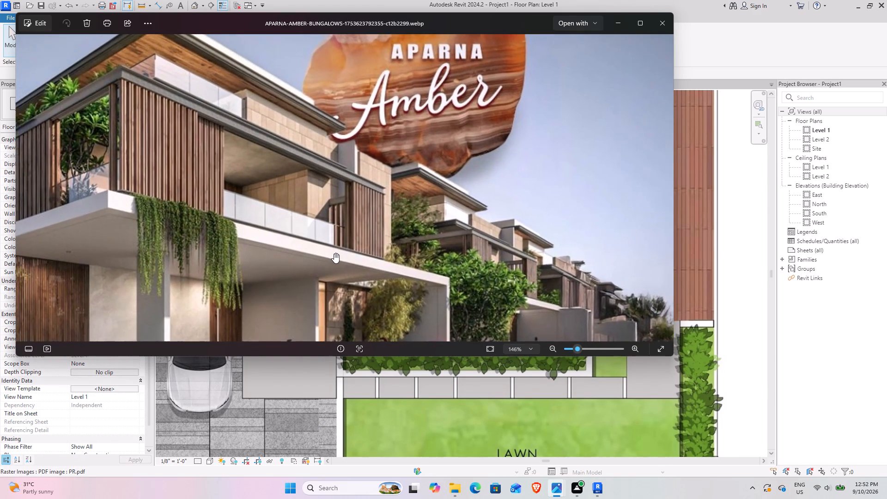
{"action": "middle_click_drag", "start_coordinate": [346, 293], "coordinate": [378, 247]}
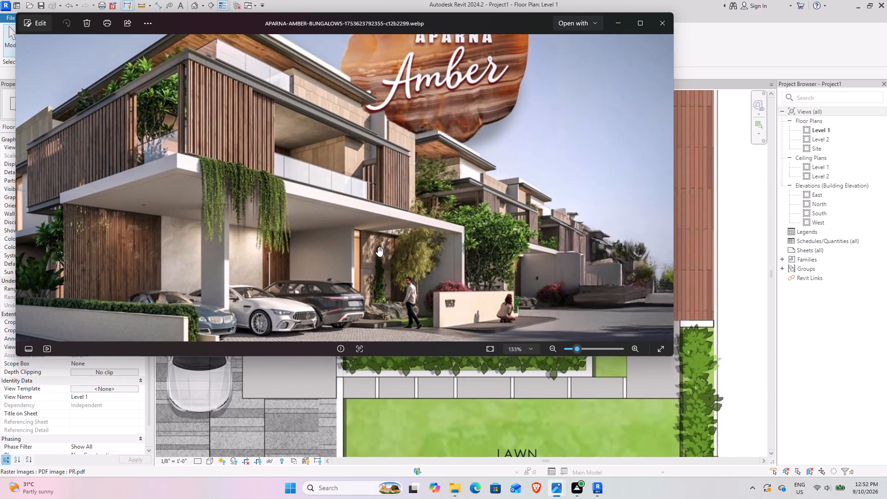
{"action": "key", "text": "alt+Tab"}
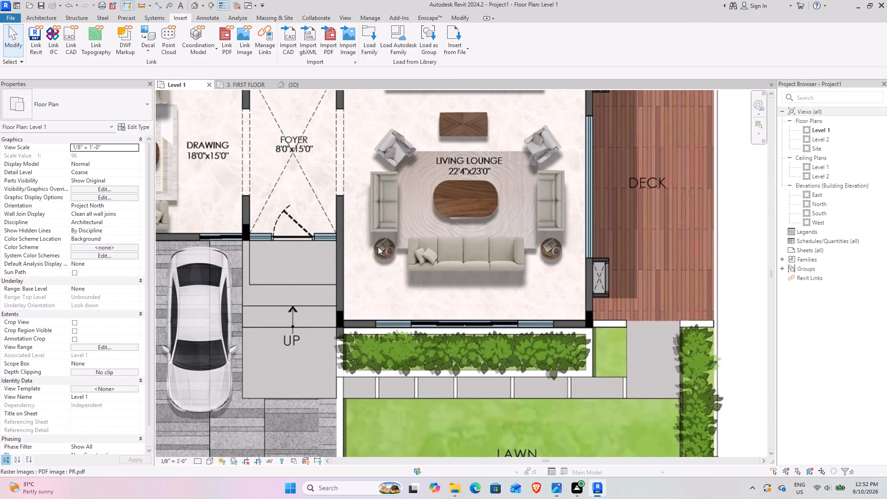
Compare the ground floor living lounge's front wall, planting strip and entrance steps in Revit with the porch frontage in the Photos exterior image.
{"action": "scroll", "coordinate": [400, 288], "scroll_direction": "down", "scroll_amount": 4}
{"action": "scroll", "coordinate": [487, 323], "scroll_direction": "up", "scroll_amount": 4}
{"action": "scroll", "coordinate": [379, 323], "scroll_direction": "up", "scroll_amount": 4}
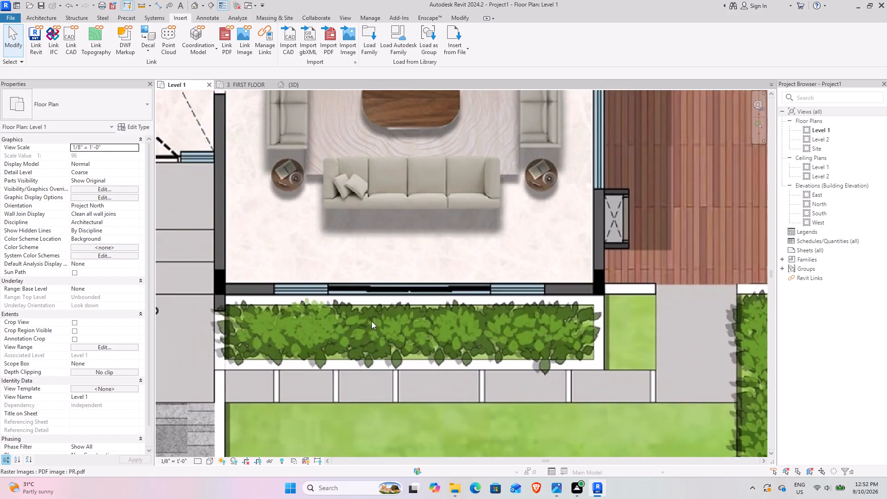
{"action": "key", "text": "alt+Tab"}
{"action": "scroll", "coordinate": [379, 274], "scroll_direction": "up", "scroll_amount": 9}
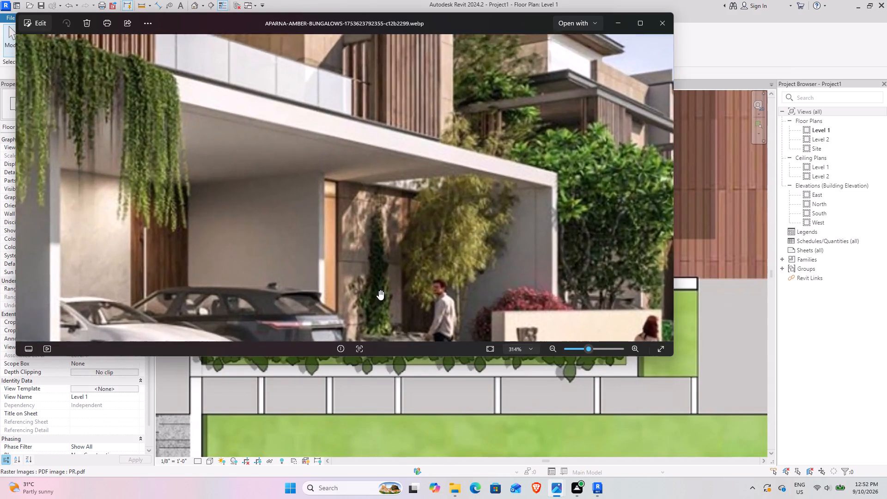
{"action": "scroll", "coordinate": [478, 250], "scroll_direction": "down", "scroll_amount": 8}
{"action": "scroll", "coordinate": [416, 306], "scroll_direction": "up", "scroll_amount": 2}
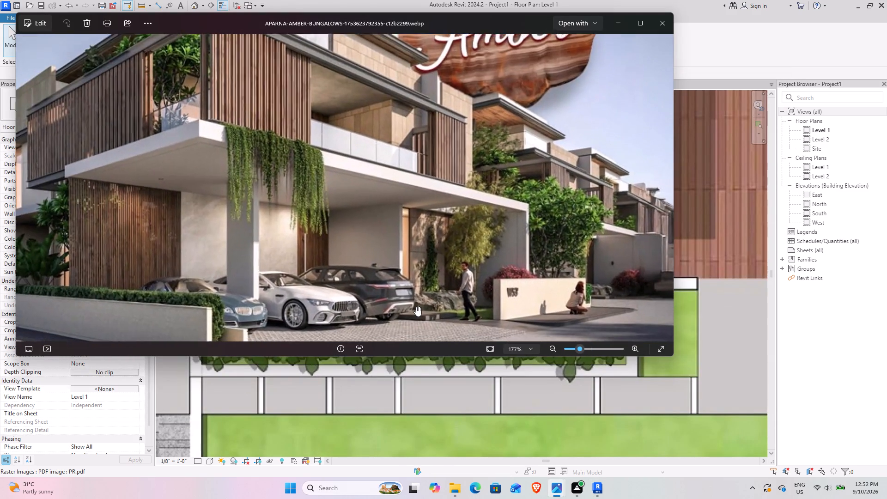
{"action": "scroll", "coordinate": [416, 306], "scroll_direction": "up", "scroll_amount": 1}
{"action": "key", "text": "alt+Tab"}
{"action": "scroll", "coordinate": [461, 331], "scroll_direction": "down", "scroll_amount": 6}
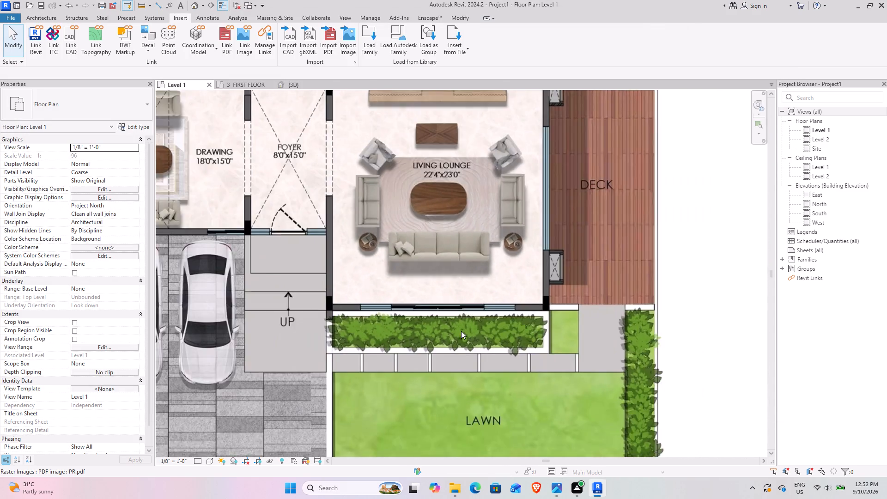
{"action": "scroll", "coordinate": [461, 331], "scroll_direction": "down", "scroll_amount": 3}
{"action": "middle_click_drag", "start_coordinate": [389, 383], "coordinate": [393, 369]}
{"action": "scroll", "coordinate": [402, 308], "scroll_direction": "up", "scroll_amount": 5}
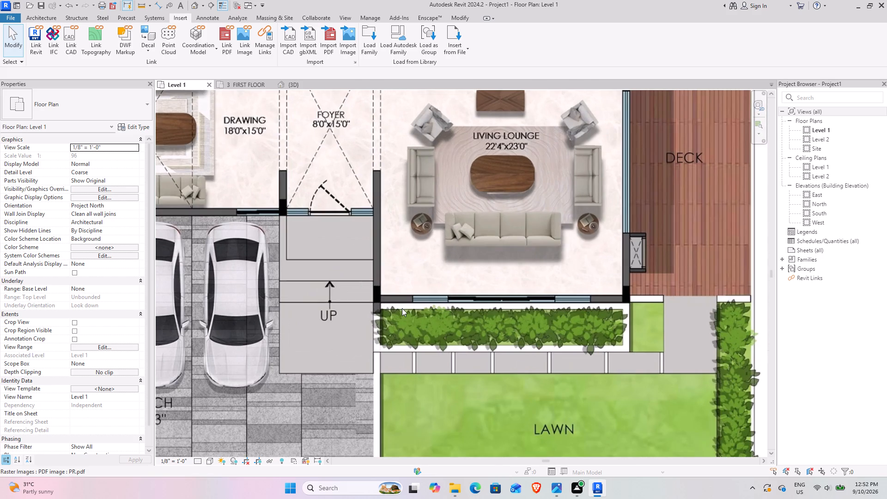
{"action": "scroll", "coordinate": [416, 326], "scroll_direction": "down", "scroll_amount": 4}
{"action": "middle_click_drag", "start_coordinate": [401, 309], "coordinate": [420, 335]}
{"action": "scroll", "coordinate": [424, 339], "scroll_direction": "up", "scroll_amount": 4}
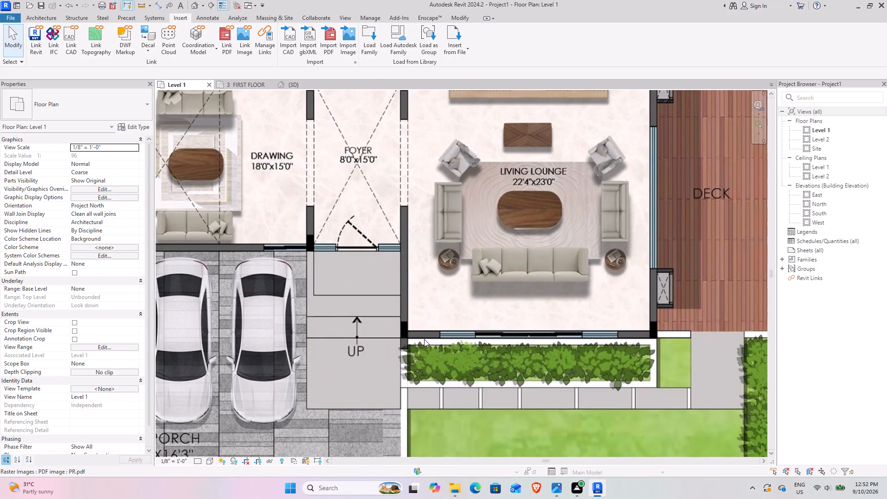
{"action": "key", "text": "alt+Tab"}
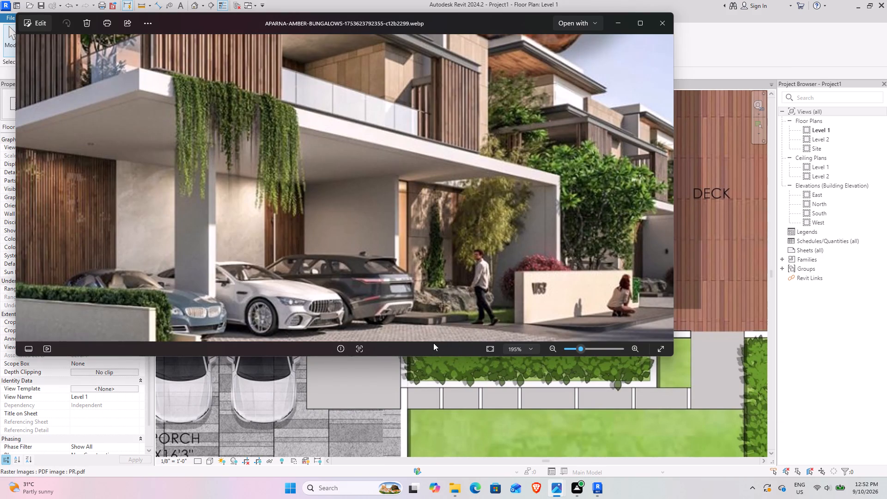
{"action": "key", "text": "alt+Tab"}
Examine the ground floor landscape court, deck and drawing room side in Revit against the side boundary and planting in the Photos image.
{"action": "middle_click_drag", "start_coordinate": [450, 362], "coordinate": [404, 353]}
{"action": "scroll", "coordinate": [382, 303], "scroll_direction": "down", "scroll_amount": 5}
{"action": "middle_click_drag", "start_coordinate": [380, 207], "coordinate": [497, 289]}
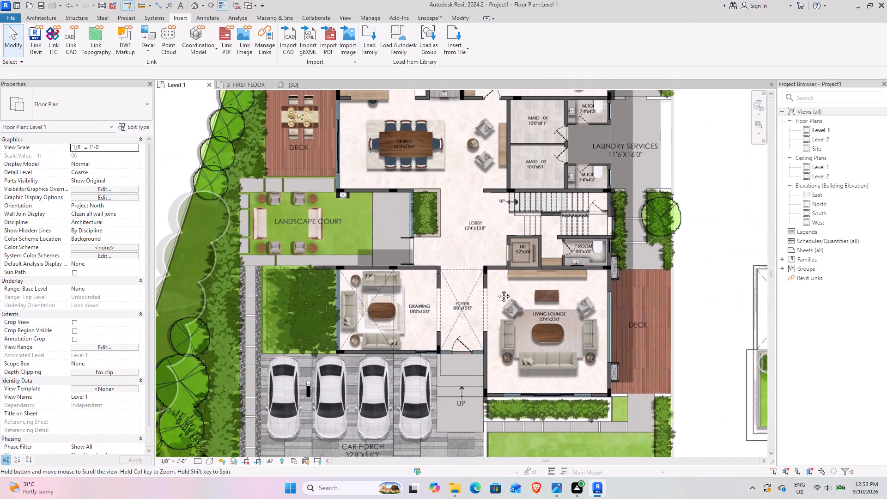
{"action": "middle_click_drag", "start_coordinate": [497, 289], "coordinate": [451, 310]}
{"action": "scroll", "coordinate": [395, 235], "scroll_direction": "down", "scroll_amount": 3}
{"action": "scroll", "coordinate": [273, 220], "scroll_direction": "up", "scroll_amount": 10}
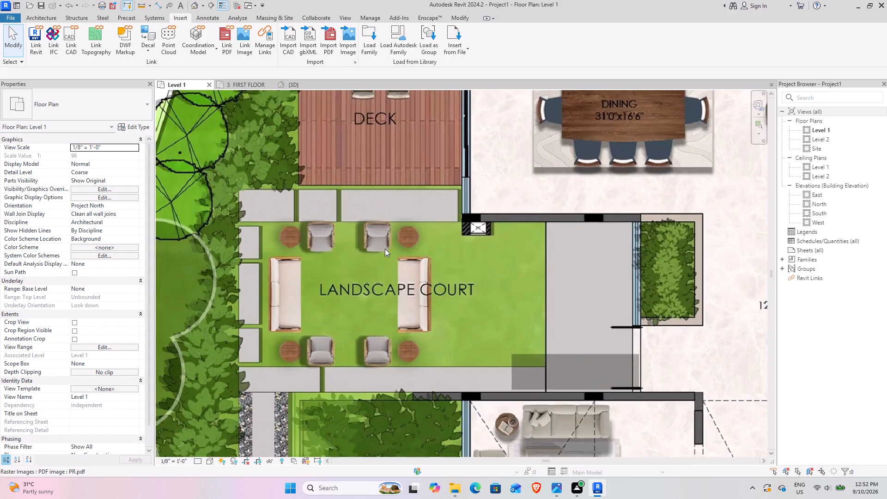
{"action": "scroll", "coordinate": [381, 250], "scroll_direction": "down", "scroll_amount": 4}
{"action": "middle_click_drag", "start_coordinate": [455, 254], "coordinate": [472, 287]}
{"action": "scroll", "coordinate": [405, 279], "scroll_direction": "up", "scroll_amount": 3}
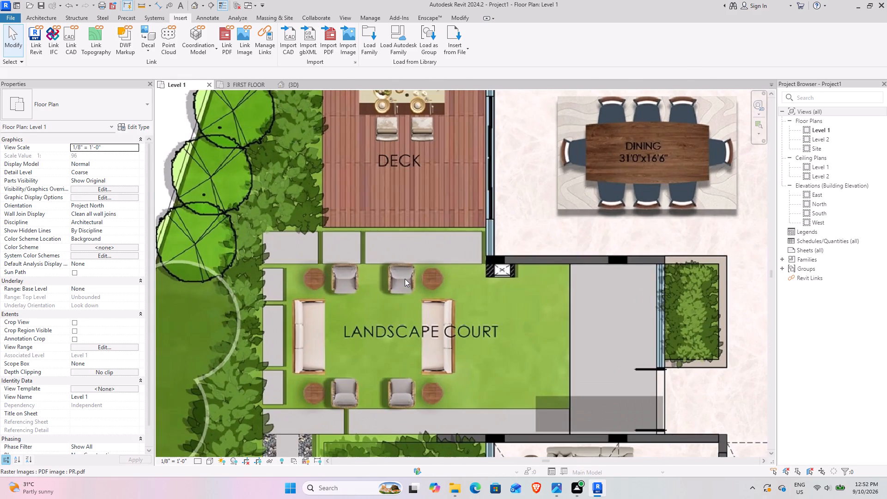
{"action": "key", "text": "alt+Tab"}
{"action": "scroll", "coordinate": [260, 284], "scroll_direction": "down", "scroll_amount": 4}
{"action": "middle_click_drag", "start_coordinate": [234, 270], "coordinate": [455, 274]}
{"action": "key", "text": "alt+Tab"}
{"action": "scroll", "coordinate": [326, 315], "scroll_direction": "down", "scroll_amount": 4}
{"action": "middle_click_drag", "start_coordinate": [336, 317], "coordinate": [320, 298]}
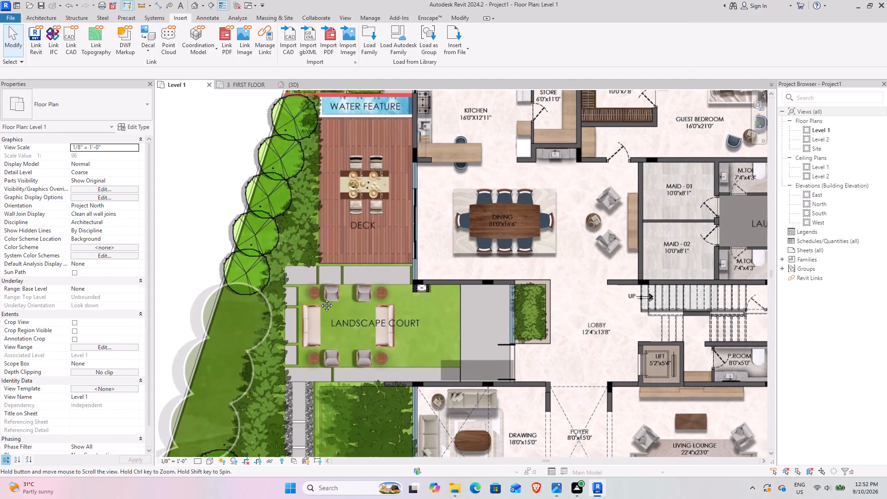
{"action": "middle_click_drag", "start_coordinate": [320, 298], "coordinate": [295, 242]}
{"action": "scroll", "coordinate": [330, 294], "scroll_direction": "up", "scroll_amount": 4}
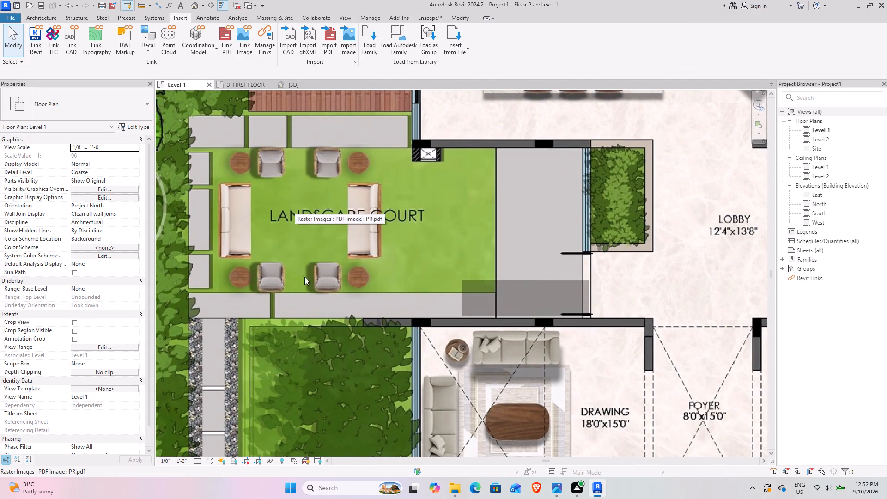
{"action": "key", "text": "alt+Tab"}
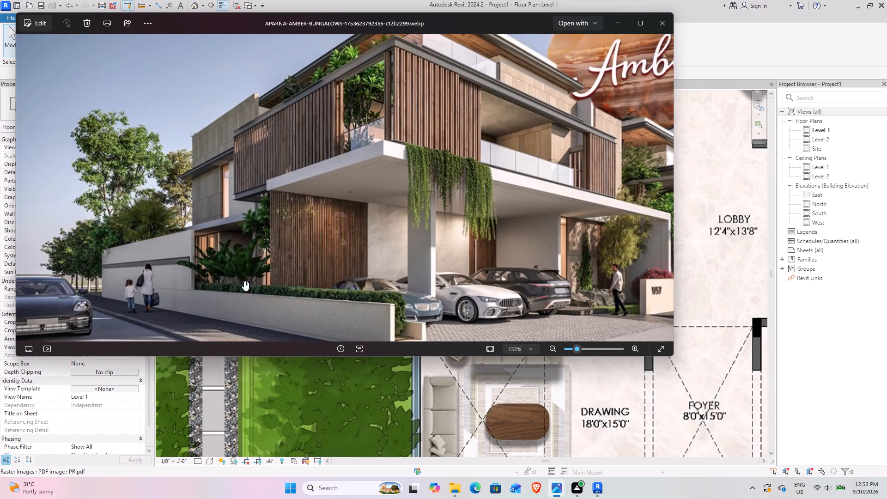
{"action": "key", "text": "alt+Tab"}
Compare the second floor plan's timber deck, lobby and outdoor bar in Revit with the upper storeys of the exterior image in Photos.
{"action": "scroll", "coordinate": [319, 242], "scroll_direction": "down", "scroll_amount": 10}
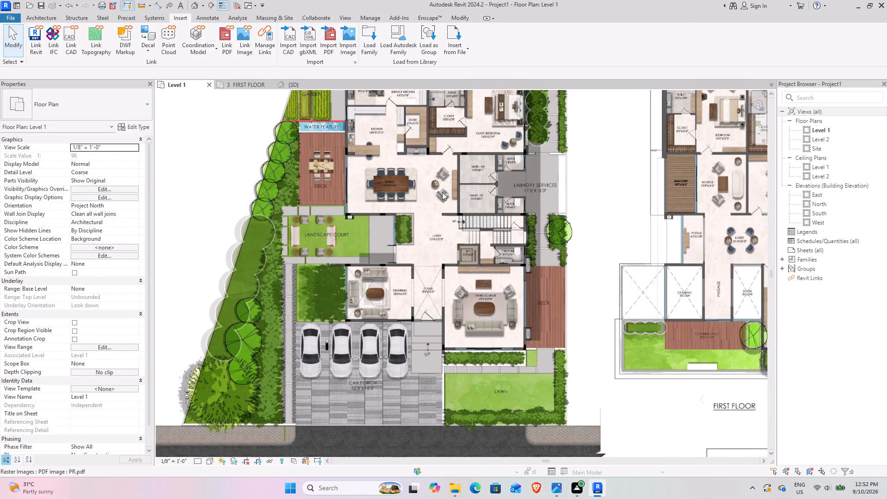
{"action": "middle_click_drag", "start_coordinate": [534, 185], "coordinate": [220, 276]}
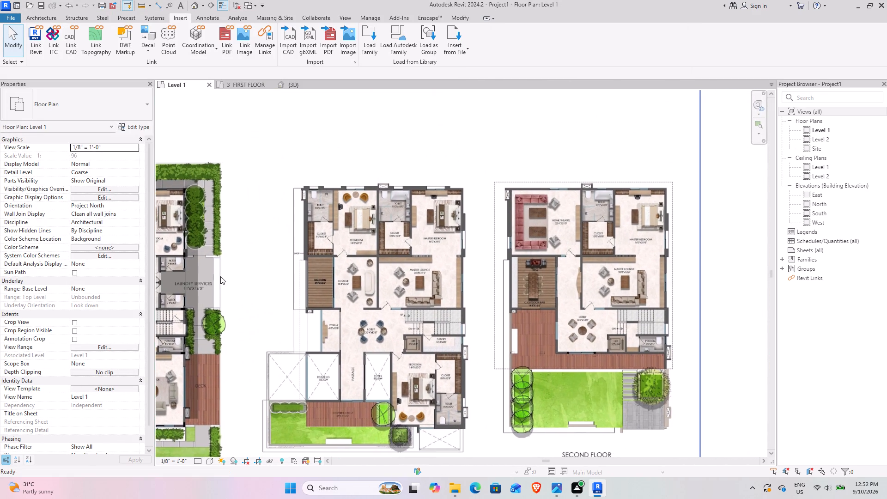
{"action": "scroll", "coordinate": [670, 356], "scroll_direction": "up", "scroll_amount": 3}
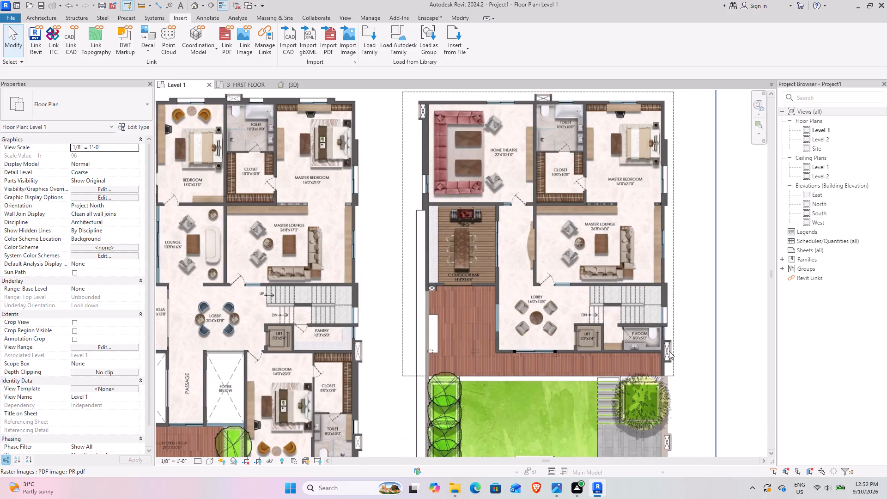
{"action": "scroll", "coordinate": [615, 375], "scroll_direction": "up", "scroll_amount": 5}
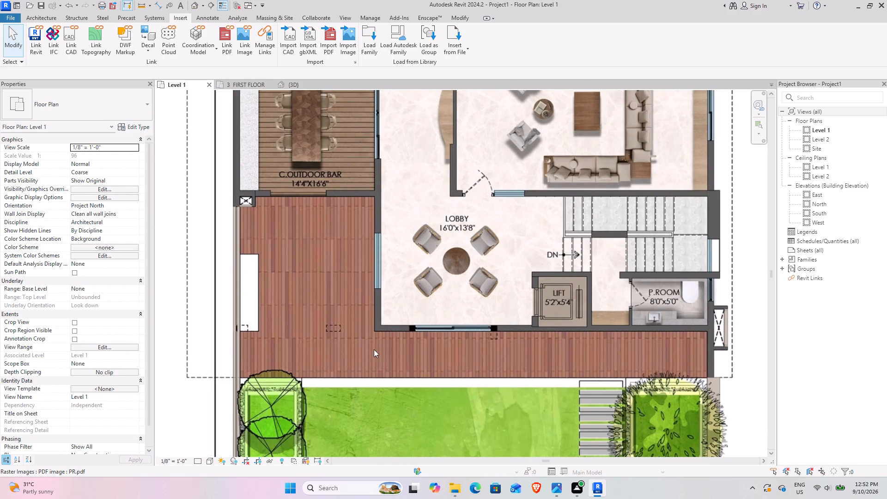
{"action": "middle_click_drag", "start_coordinate": [414, 319], "coordinate": [450, 338]}
{"action": "key", "text": "alt+Tab"}
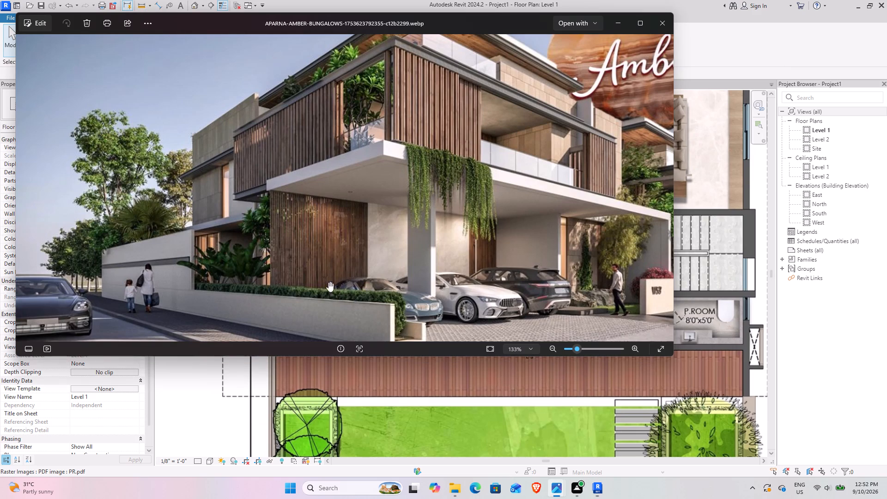
{"action": "middle_click_drag", "start_coordinate": [391, 198], "coordinate": [318, 306]}
{"action": "key", "text": "alt+Tab"}
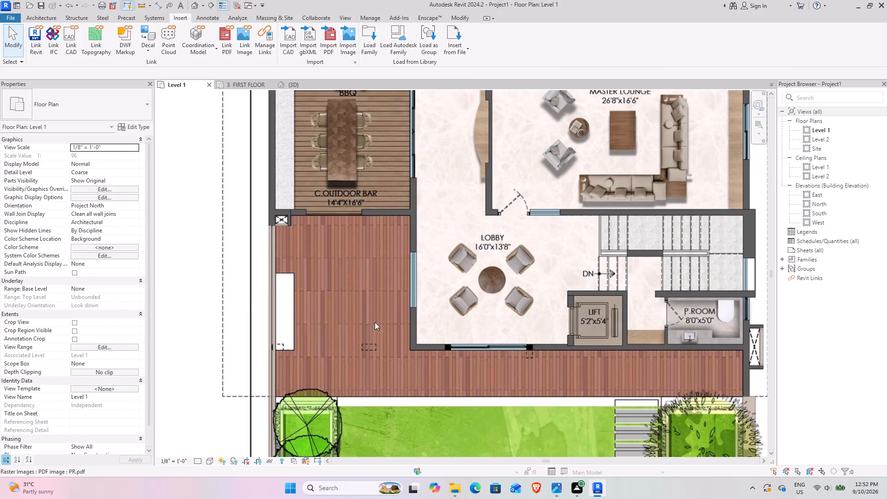
Examine the second floor plan's deck edge, lawn, planters and paved strip alongside the first floor's front bedroom and terrace.
{"action": "scroll", "coordinate": [376, 373], "scroll_direction": "down", "scroll_amount": 3}
{"action": "middle_click_drag", "start_coordinate": [476, 363], "coordinate": [410, 323]}
{"action": "scroll", "coordinate": [586, 347], "scroll_direction": "up", "scroll_amount": 3}
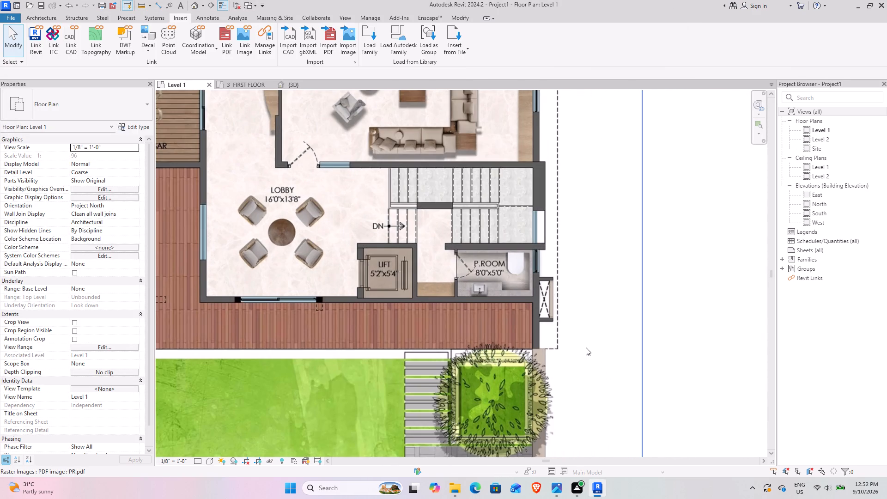
{"action": "middle_click_drag", "start_coordinate": [359, 392], "coordinate": [409, 237]}
{"action": "scroll", "coordinate": [435, 291], "scroll_direction": "down", "scroll_amount": 2}
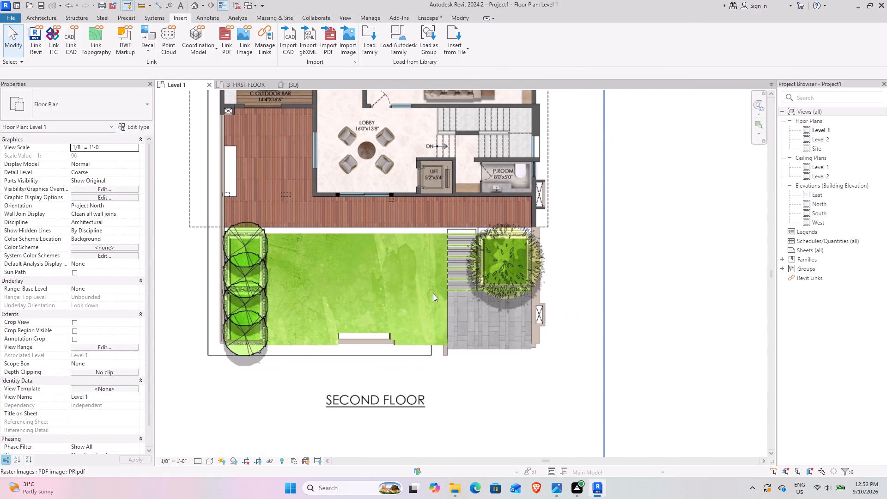
{"action": "scroll", "coordinate": [433, 293], "scroll_direction": "down", "scroll_amount": 1}
{"action": "middle_click_drag", "start_coordinate": [374, 314], "coordinate": [513, 292]}
{"action": "middle_click_drag", "start_coordinate": [374, 318], "coordinate": [436, 309]}
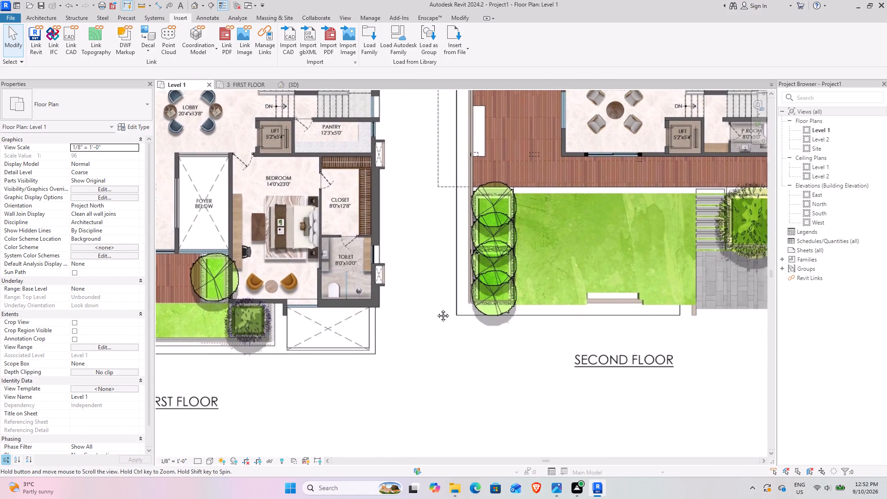
{"action": "middle_click_drag", "start_coordinate": [436, 309], "coordinate": [232, 334]}
{"action": "middle_click_drag", "start_coordinate": [379, 320], "coordinate": [484, 329]}
{"action": "scroll", "coordinate": [348, 310], "scroll_direction": "down", "scroll_amount": 4}
{"action": "middle_click_drag", "start_coordinate": [289, 322], "coordinate": [378, 336]}
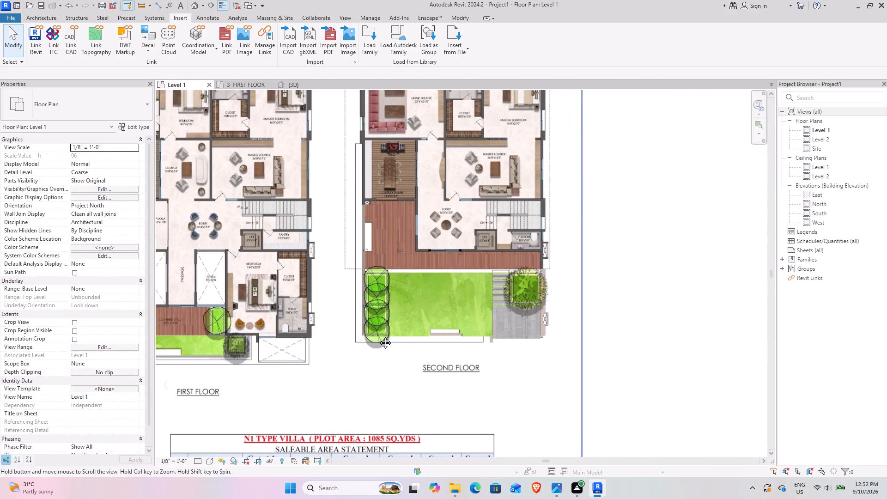
{"action": "middle_click_drag", "start_coordinate": [378, 336], "coordinate": [386, 336]}
Switch to Photos and inspect the exterior image's upper roof overhangs, timber screens, glass-railed balcony and porch canopy.
{"action": "key", "text": "alt+Tab"}
{"action": "middle_click_drag", "start_coordinate": [382, 301], "coordinate": [312, 207]}
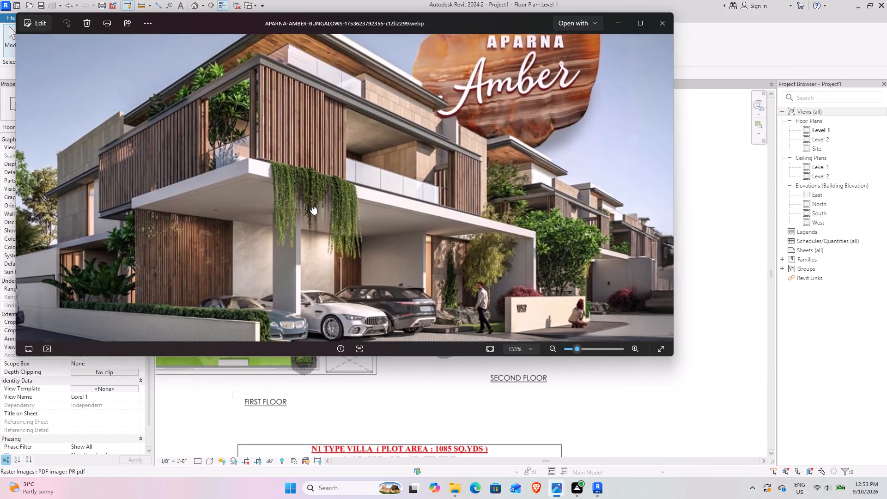
{"action": "middle_click_drag", "start_coordinate": [312, 207], "coordinate": [287, 223]}
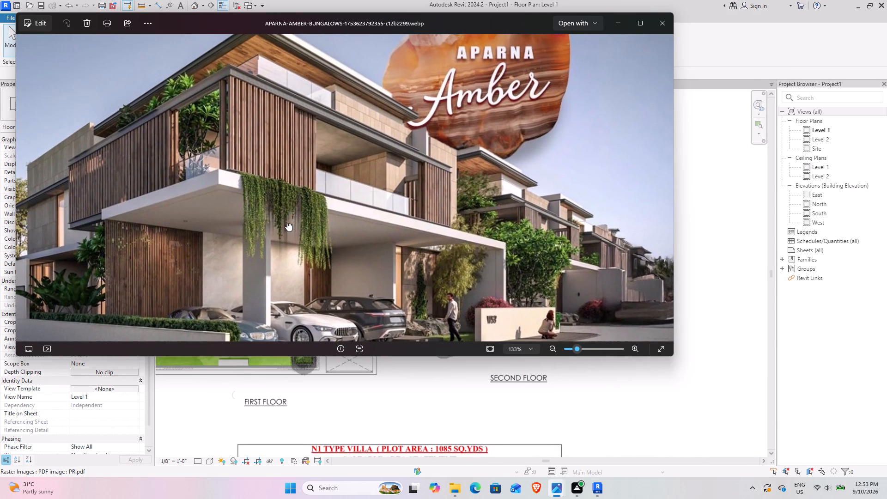
{"action": "middle_click_drag", "start_coordinate": [287, 223], "coordinate": [295, 246]}
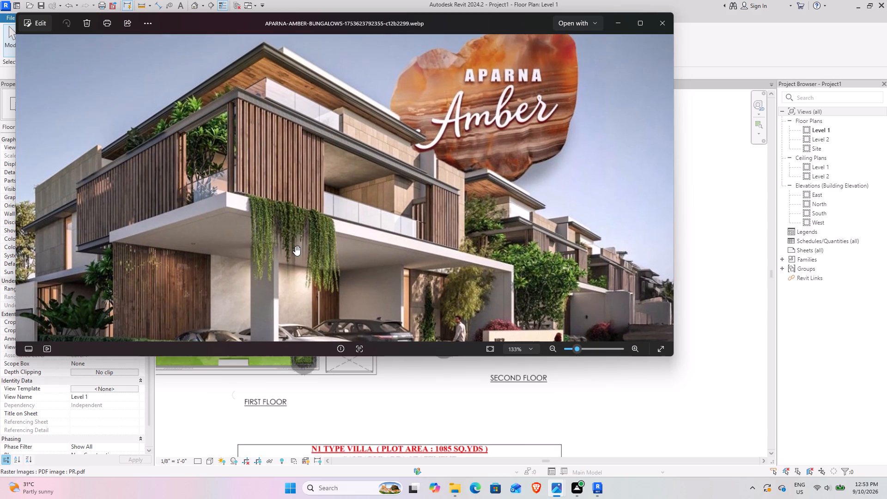
{"action": "scroll", "coordinate": [425, 191], "scroll_direction": "up", "scroll_amount": 4}
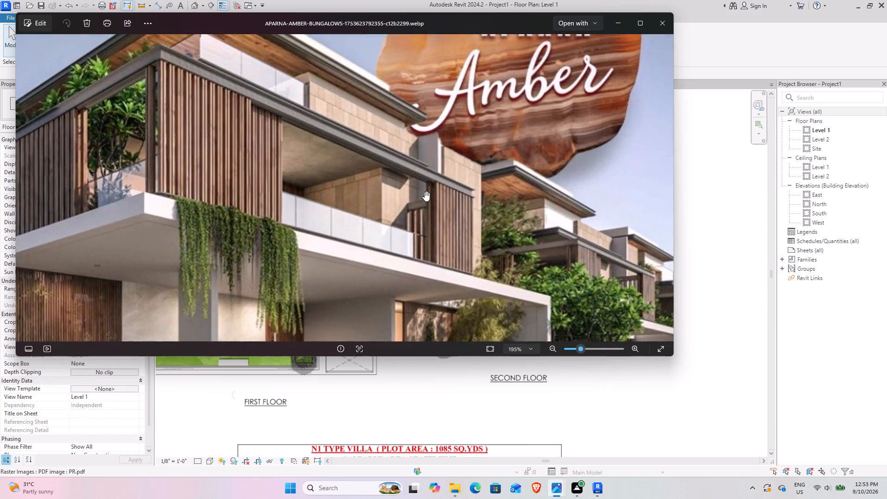
{"action": "scroll", "coordinate": [425, 191], "scroll_direction": "down", "scroll_amount": 5}
{"action": "middle_click_drag", "start_coordinate": [334, 276], "coordinate": [368, 241]}
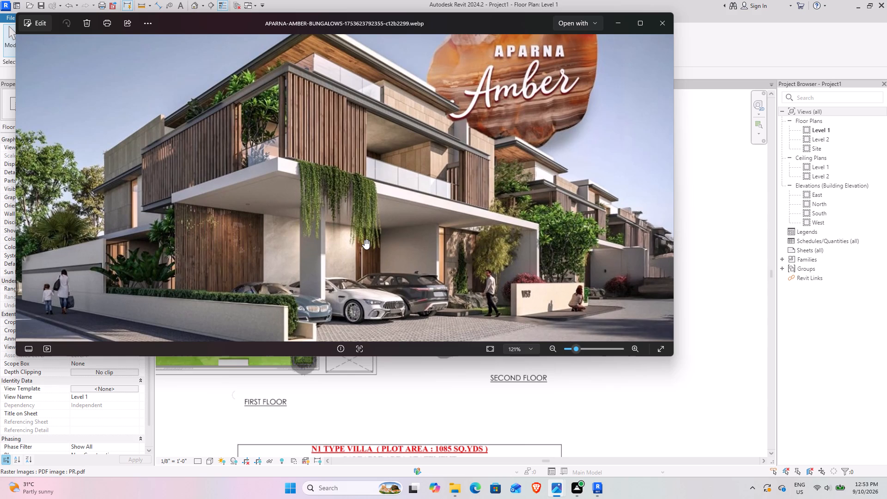
Switch to Revit and compare the first floor and second floor plans, focusing on their front decks, lawns and outlines.
{"action": "key", "text": "alt+Tab"}
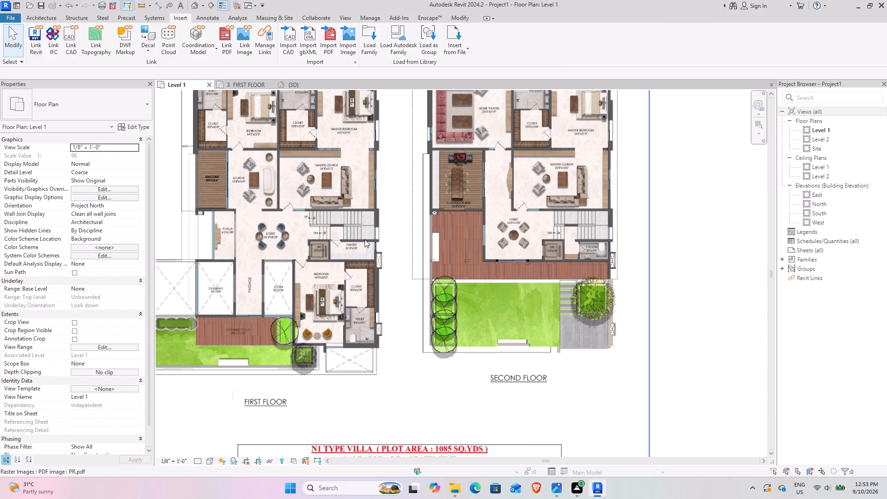
{"action": "middle_click_drag", "start_coordinate": [321, 327], "coordinate": [366, 289]}
{"action": "scroll", "coordinate": [365, 314], "scroll_direction": "up", "scroll_amount": 7}
{"action": "scroll", "coordinate": [371, 314], "scroll_direction": "down", "scroll_amount": 7}
{"action": "middle_click_drag", "start_coordinate": [491, 272], "coordinate": [493, 272]}
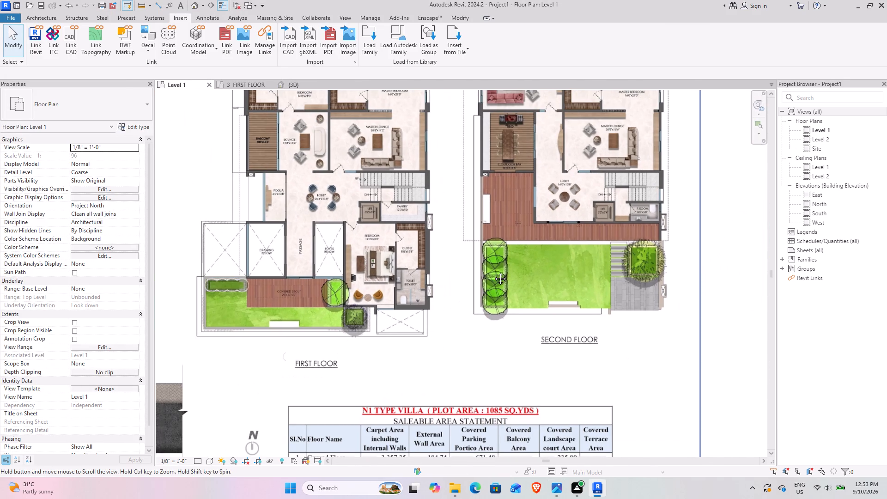
{"action": "middle_click_drag", "start_coordinate": [493, 272], "coordinate": [349, 357]}
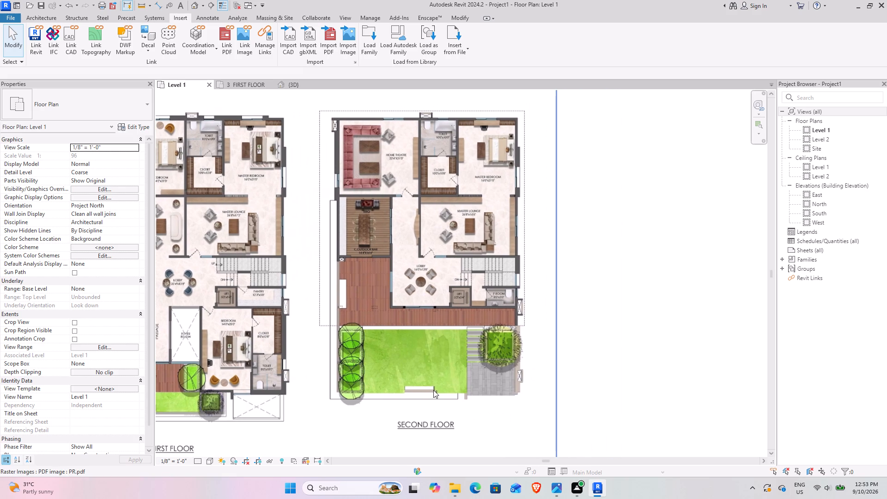
{"action": "middle_click_drag", "start_coordinate": [375, 385], "coordinate": [392, 373]}
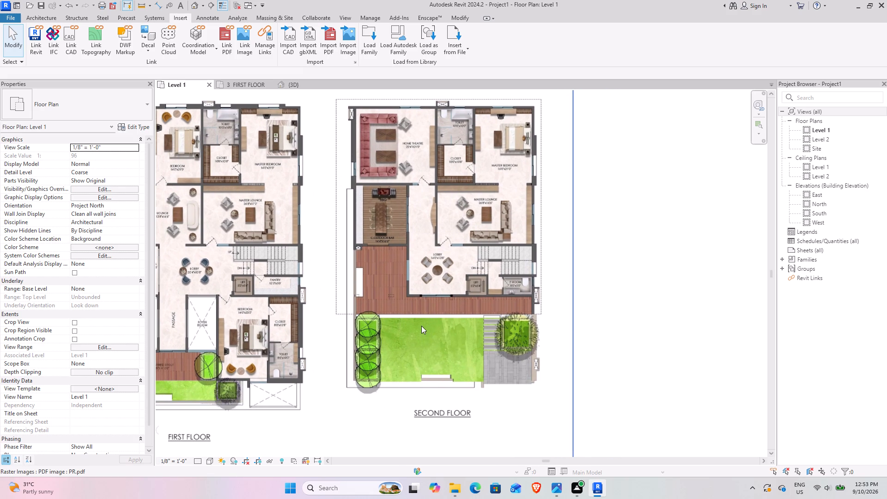
{"action": "middle_click_drag", "start_coordinate": [421, 326], "coordinate": [517, 338]}
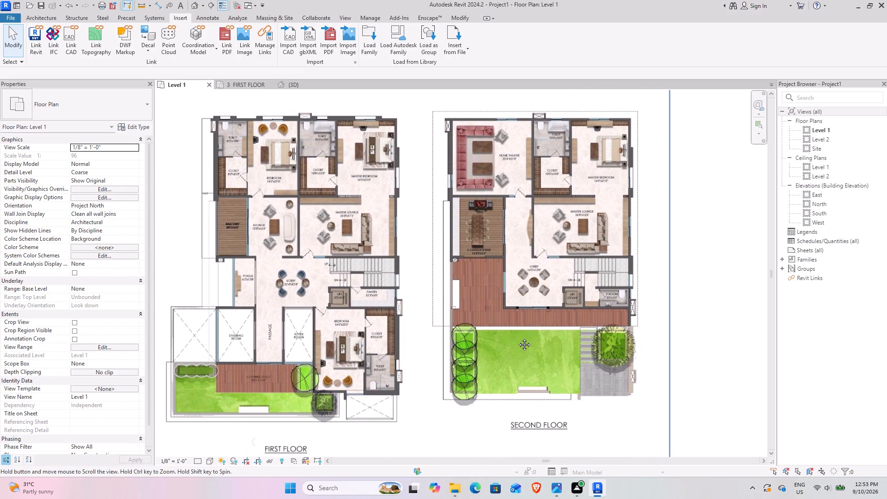
{"action": "middle_click_drag", "start_coordinate": [517, 338], "coordinate": [464, 305]}
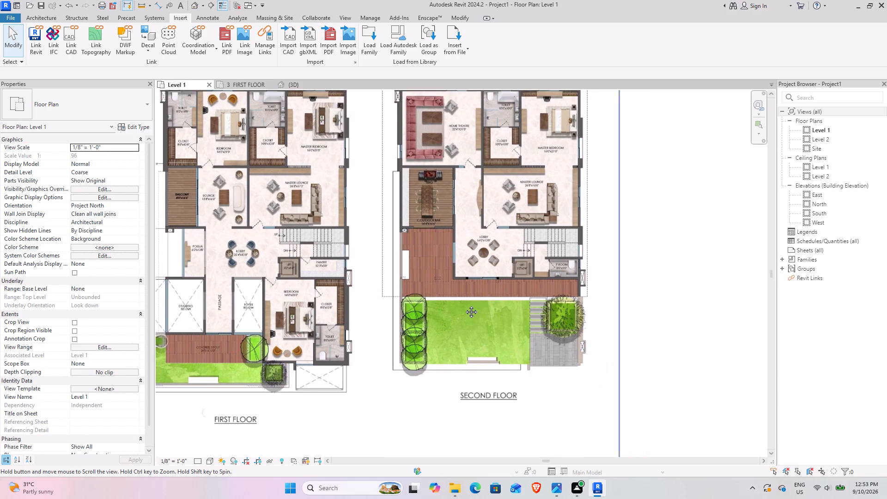
{"action": "middle_click_drag", "start_coordinate": [464, 305], "coordinate": [443, 292]}
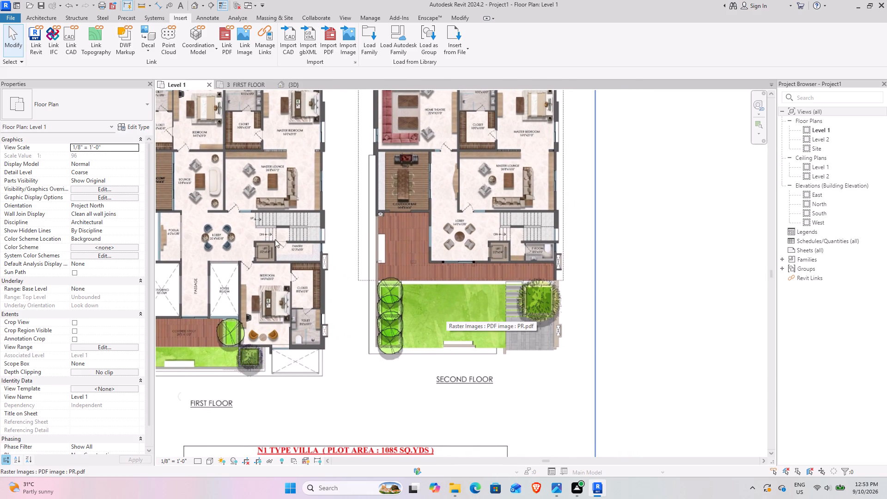
Examine the second floor plan's lawn, planters and paved strip, and the saleable area statement below the plans.
{"action": "scroll", "coordinate": [497, 361], "scroll_direction": "up", "scroll_amount": 7}
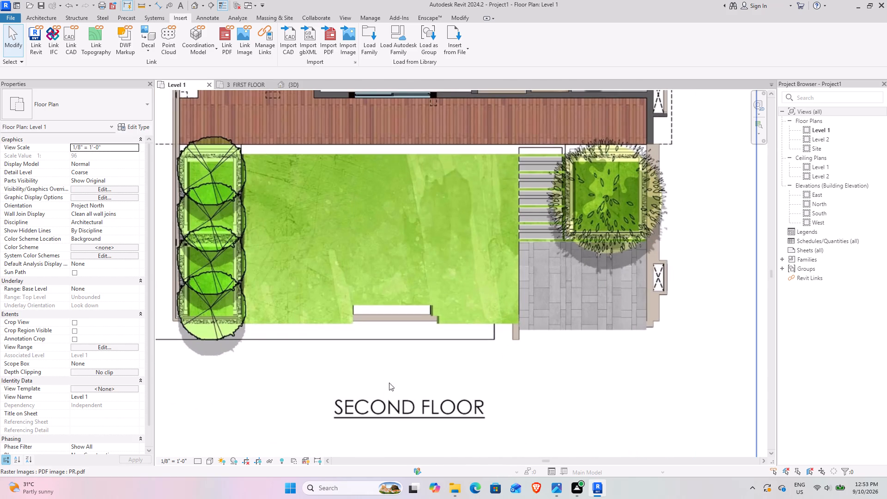
{"action": "scroll", "coordinate": [455, 377], "scroll_direction": "down", "scroll_amount": 8}
{"action": "middle_click_drag", "start_coordinate": [416, 347], "coordinate": [451, 289]}
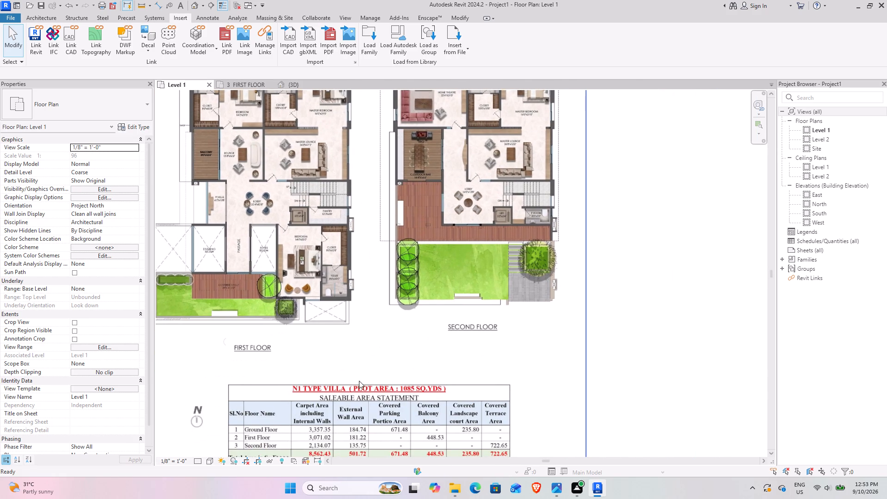
{"action": "middle_click_drag", "start_coordinate": [366, 367], "coordinate": [391, 319]}
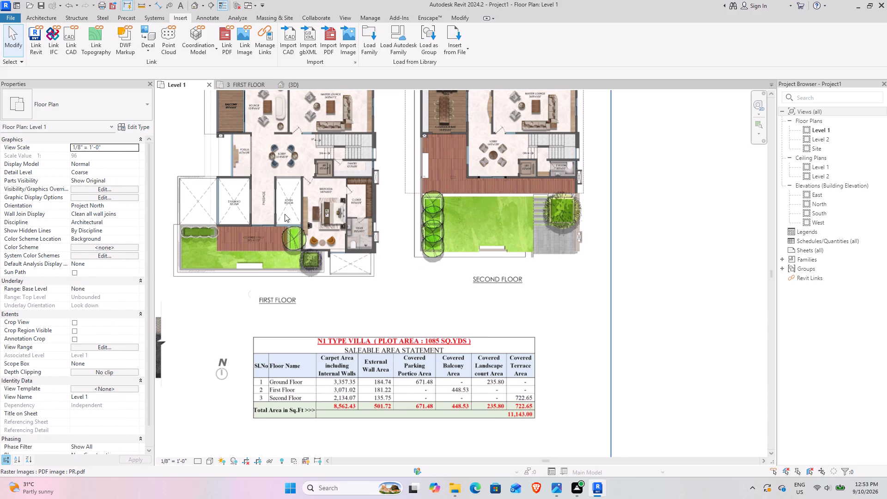
Measure the service kitchen's width along its exterior wall on the ground floor plan.
{"action": "middle_click_drag", "start_coordinate": [292, 214], "coordinate": [453, 298]}
{"action": "middle_click_drag", "start_coordinate": [298, 254], "coordinate": [487, 223]}
{"action": "scroll", "coordinate": [336, 130], "scroll_direction": "up", "scroll_amount": 5}
{"action": "middle_click_drag", "start_coordinate": [329, 136], "coordinate": [349, 258]}
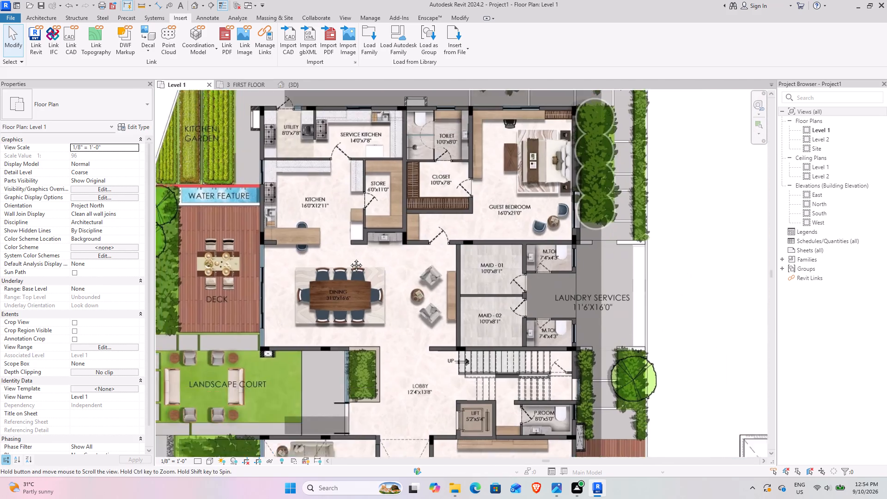
{"action": "middle_click_drag", "start_coordinate": [349, 258], "coordinate": [341, 323]}
{"action": "scroll", "coordinate": [305, 265], "scroll_direction": "up", "scroll_amount": 8}
{"action": "middle_click_drag", "start_coordinate": [300, 251], "coordinate": [328, 378]}
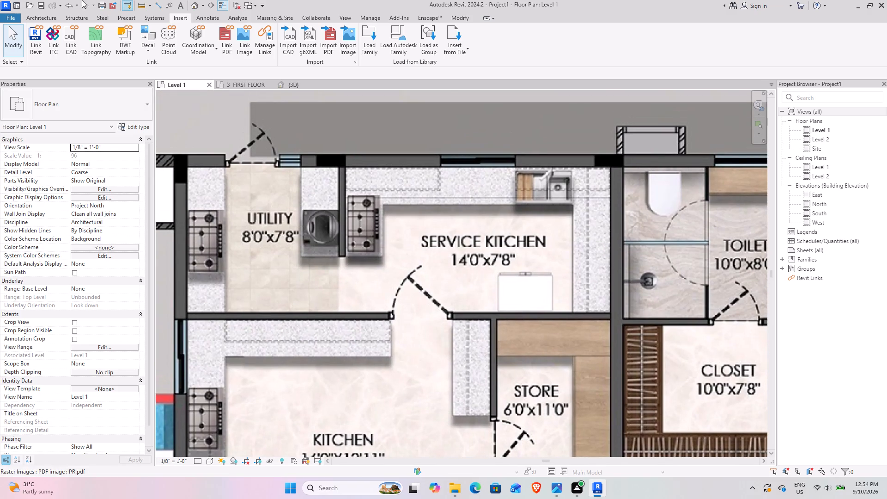
{"action": "left_click", "coordinate": [131, 0]}
{"action": "left_click", "coordinate": [142, 6]}
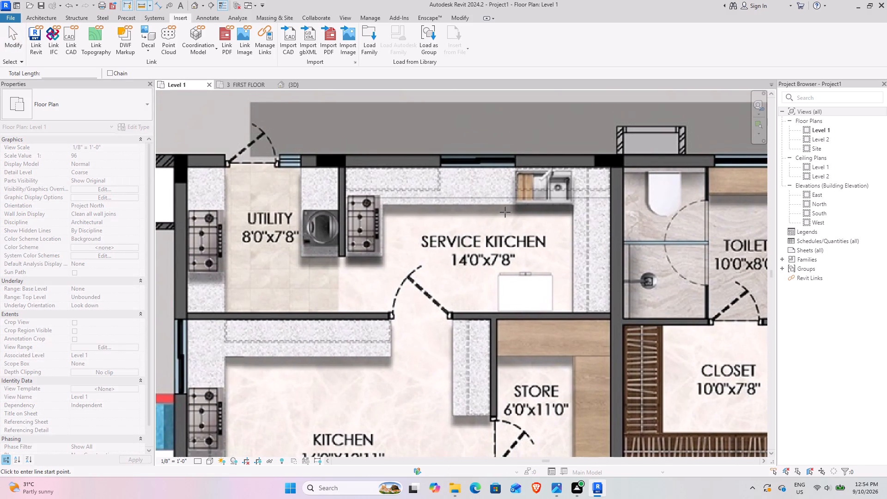
{"action": "left_click", "coordinate": [345, 167]}
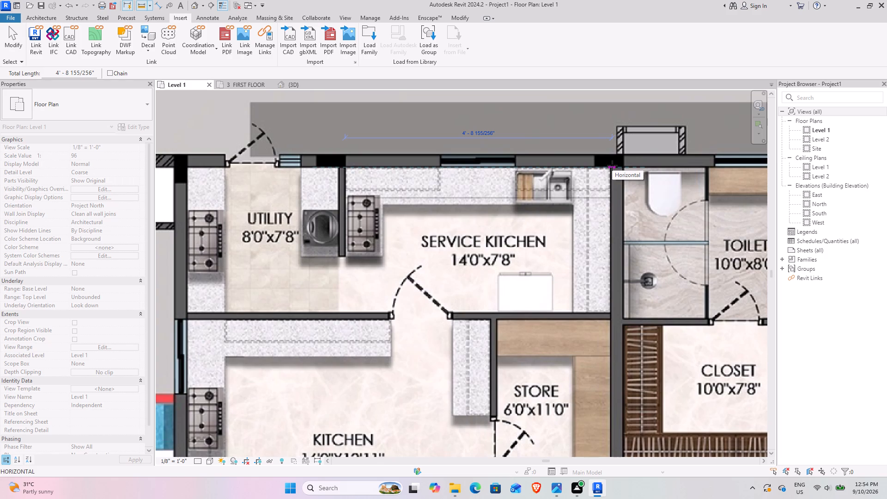
{"action": "key", "text": "Escape"}
{"action": "key", "text": "Escape"}
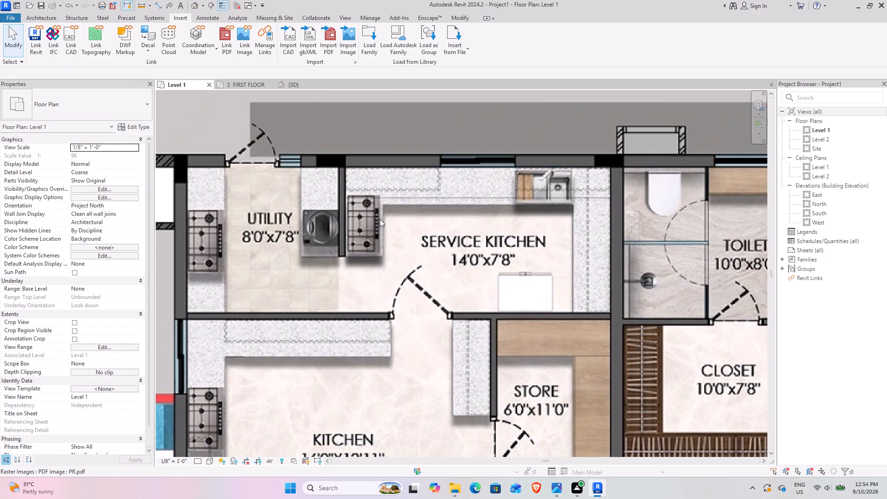
Examine the front half of the ground floor plan: landscape court, drawing room, foyer, living lounge, car porch and lawn.
{"action": "scroll", "coordinate": [378, 226], "scroll_direction": "down", "scroll_amount": 11}
{"action": "middle_click_drag", "start_coordinate": [315, 333], "coordinate": [337, 205]}
{"action": "middle_click_drag", "start_coordinate": [411, 279], "coordinate": [404, 193]}
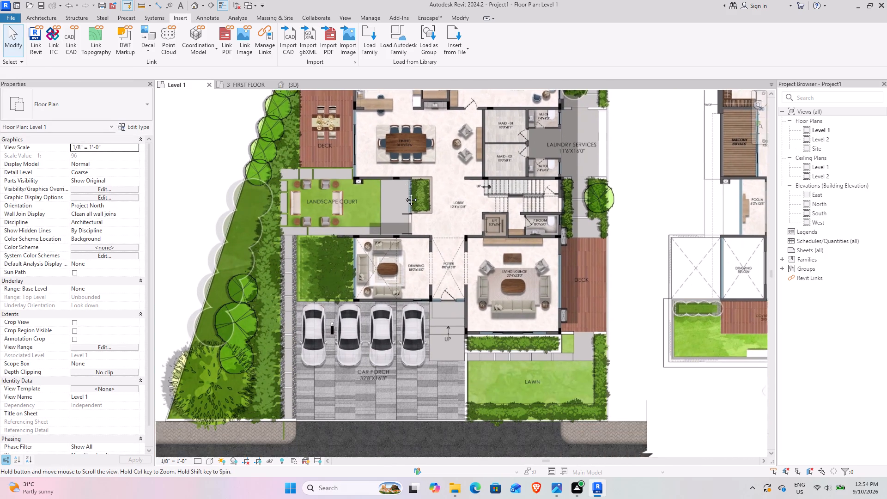
{"action": "middle_click_drag", "start_coordinate": [404, 193], "coordinate": [367, 219]}
{"action": "scroll", "coordinate": [388, 294], "scroll_direction": "up", "scroll_amount": 4}
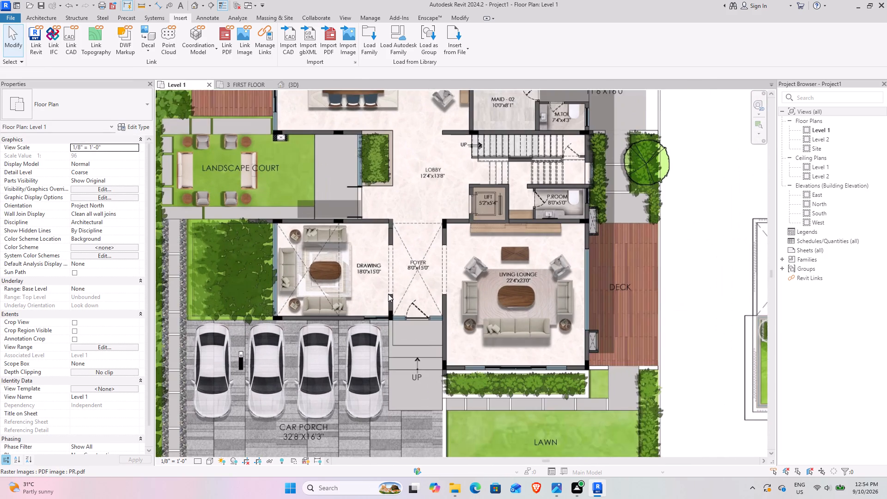
{"action": "scroll", "coordinate": [445, 215], "scroll_direction": "down", "scroll_amount": 4}
{"action": "middle_click_drag", "start_coordinate": [381, 224], "coordinate": [349, 213]}
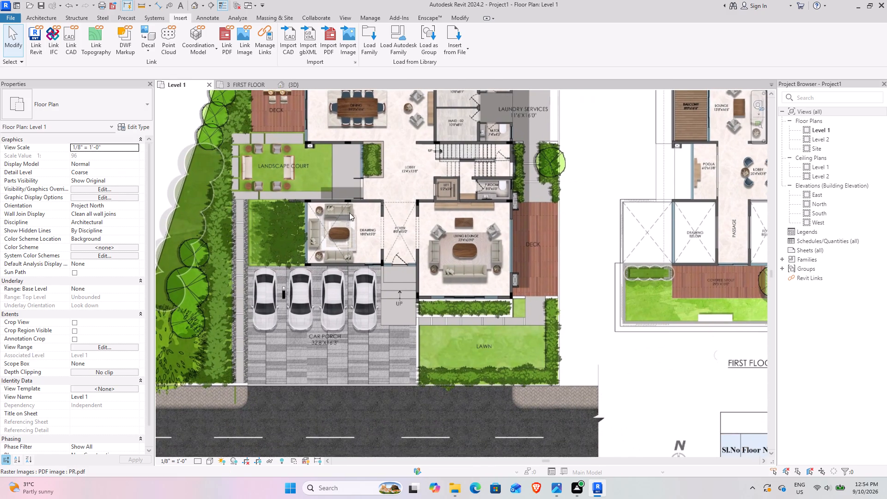
{"action": "middle_click_drag", "start_coordinate": [373, 355], "coordinate": [336, 300]}
Compare the ground, first and second floor plans side by side across the whole sheet.
{"action": "scroll", "coordinate": [334, 278], "scroll_direction": "down", "scroll_amount": 4}
{"action": "middle_click_drag", "start_coordinate": [318, 286], "coordinate": [316, 298]}
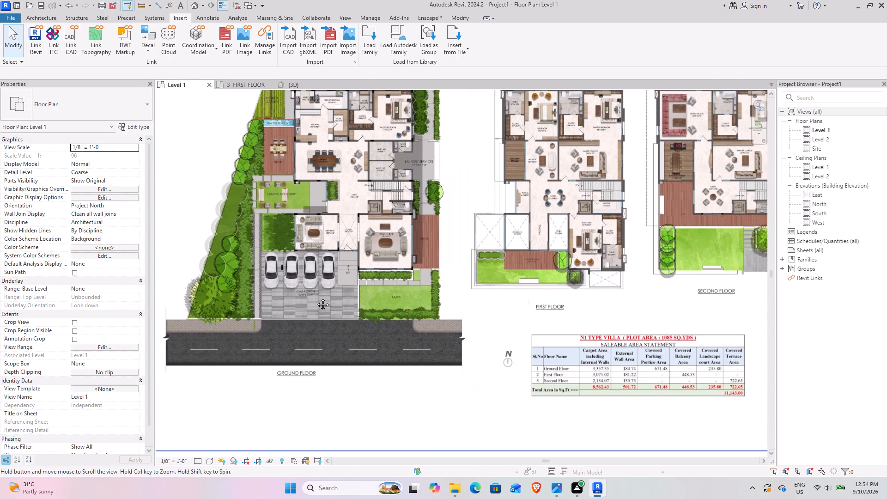
{"action": "middle_click_drag", "start_coordinate": [316, 298], "coordinate": [255, 325]}
{"action": "middle_click_drag", "start_coordinate": [317, 307], "coordinate": [328, 269]}
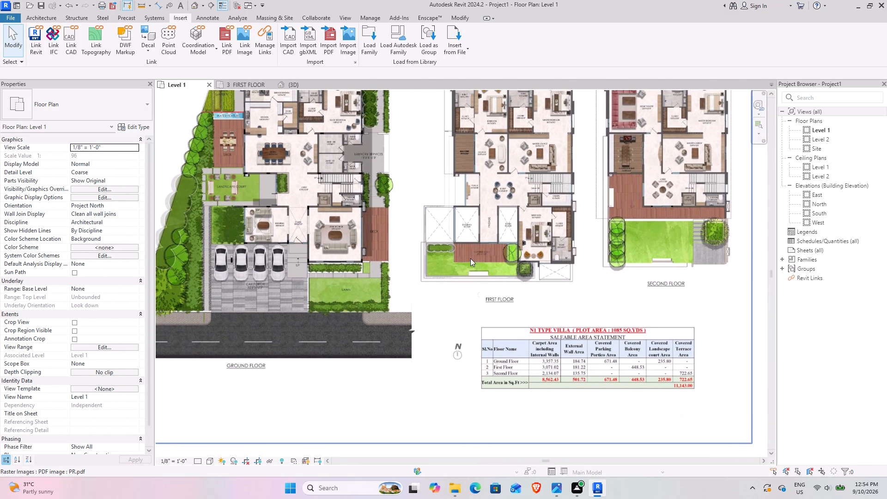
{"action": "scroll", "coordinate": [470, 258], "scroll_direction": "down", "scroll_amount": 4}
{"action": "middle_click_drag", "start_coordinate": [492, 253], "coordinate": [458, 324]}
{"action": "middle_click_drag", "start_coordinate": [397, 334], "coordinate": [422, 287]}
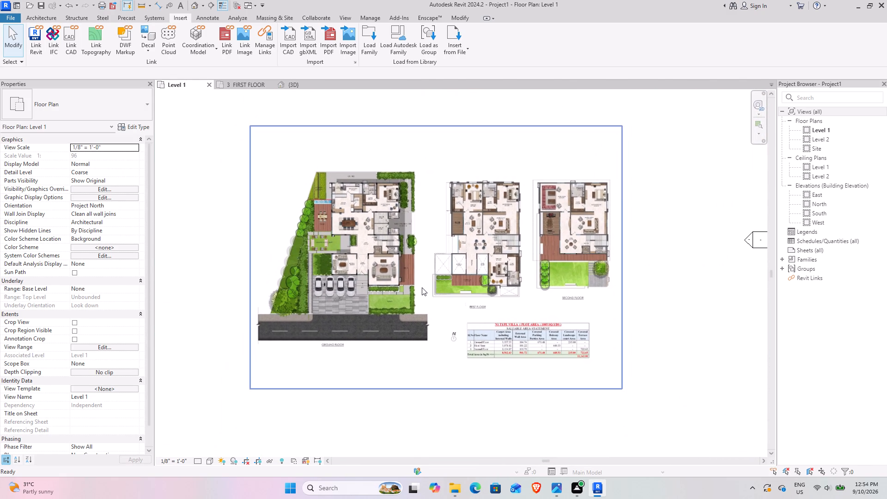
Inspect the ground floor's dining-side deck, the dining area and the adjoining landscape court up close.
{"action": "scroll", "coordinate": [383, 234], "scroll_direction": "up", "scroll_amount": 6}
{"action": "middle_click_drag", "start_coordinate": [244, 241], "coordinate": [263, 237]}
{"action": "scroll", "coordinate": [278, 200], "scroll_direction": "up", "scroll_amount": 12}
{"action": "middle_click_drag", "start_coordinate": [309, 169], "coordinate": [325, 258]}
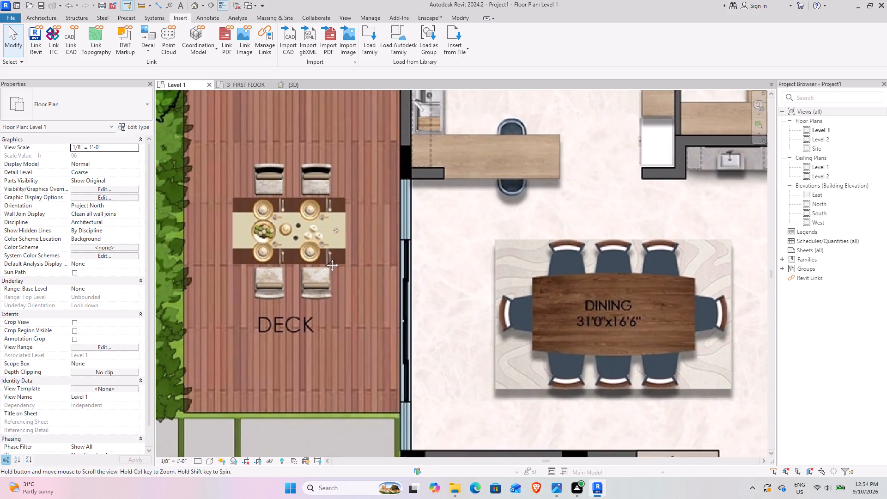
{"action": "middle_click_drag", "start_coordinate": [325, 258], "coordinate": [344, 350]}
{"action": "middle_click_drag", "start_coordinate": [342, 338], "coordinate": [349, 239]}
{"action": "scroll", "coordinate": [354, 244], "scroll_direction": "down", "scroll_amount": 2}
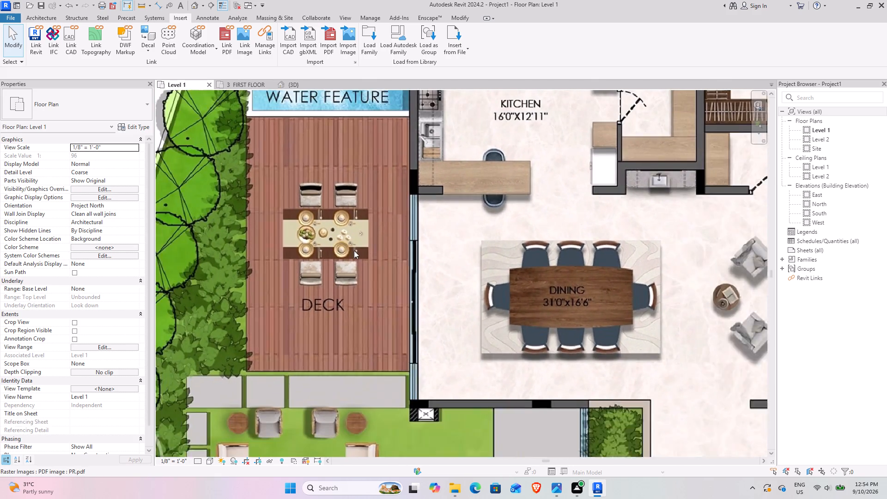
{"action": "scroll", "coordinate": [354, 250], "scroll_direction": "down", "scroll_amount": 1}
{"action": "middle_click_drag", "start_coordinate": [289, 261], "coordinate": [320, 221]}
{"action": "middle_click_drag", "start_coordinate": [421, 206], "coordinate": [389, 153]}
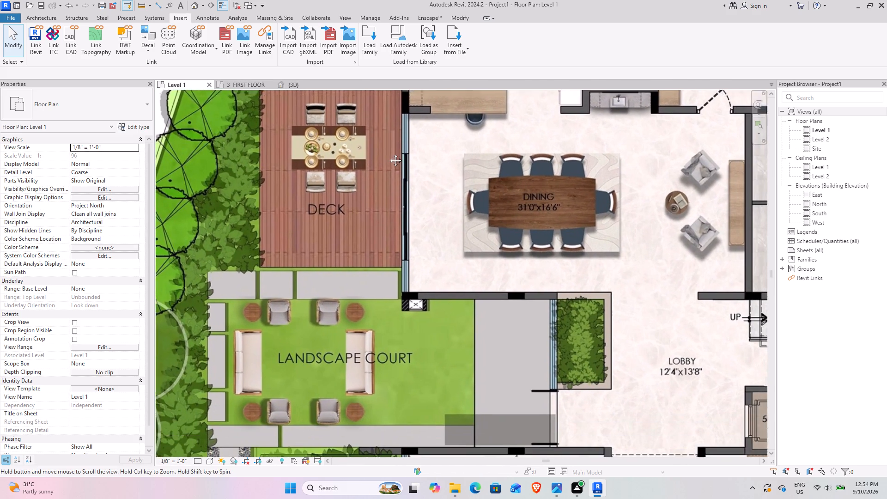
{"action": "middle_click_drag", "start_coordinate": [389, 153], "coordinate": [387, 139]}
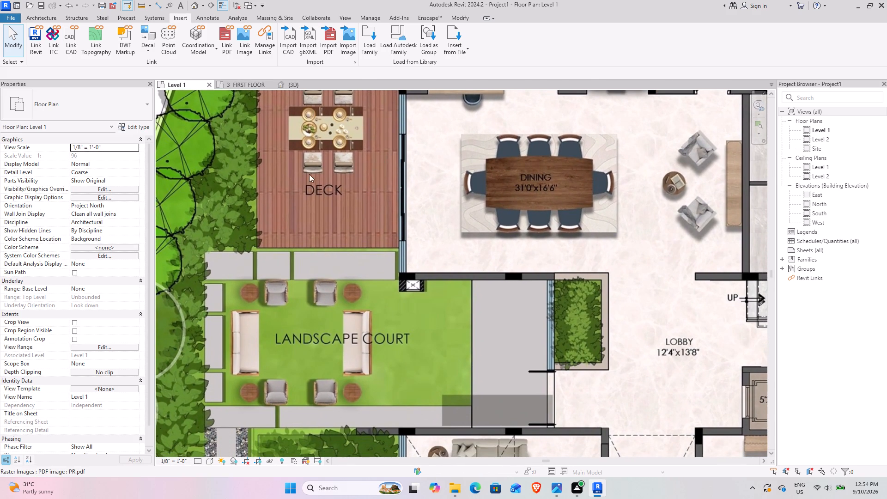
Inspect the ground floor's water feature, kitchen garden and utilities strip beside the kitchen and service rooms.
{"action": "scroll", "coordinate": [346, 237], "scroll_direction": "down", "scroll_amount": 4}
{"action": "middle_click_drag", "start_coordinate": [310, 163], "coordinate": [310, 209]}
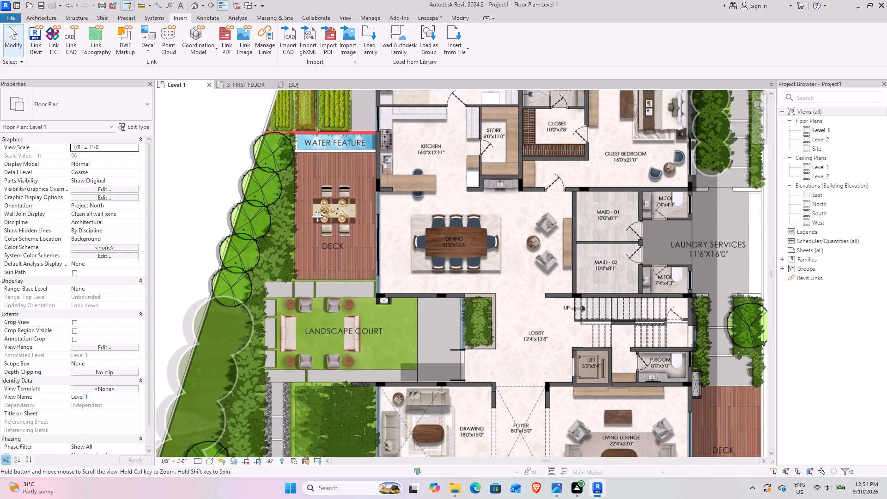
{"action": "middle_click_drag", "start_coordinate": [310, 209], "coordinate": [314, 232]}
{"action": "scroll", "coordinate": [327, 156], "scroll_direction": "up", "scroll_amount": 4}
{"action": "middle_click_drag", "start_coordinate": [352, 128], "coordinate": [343, 154]}
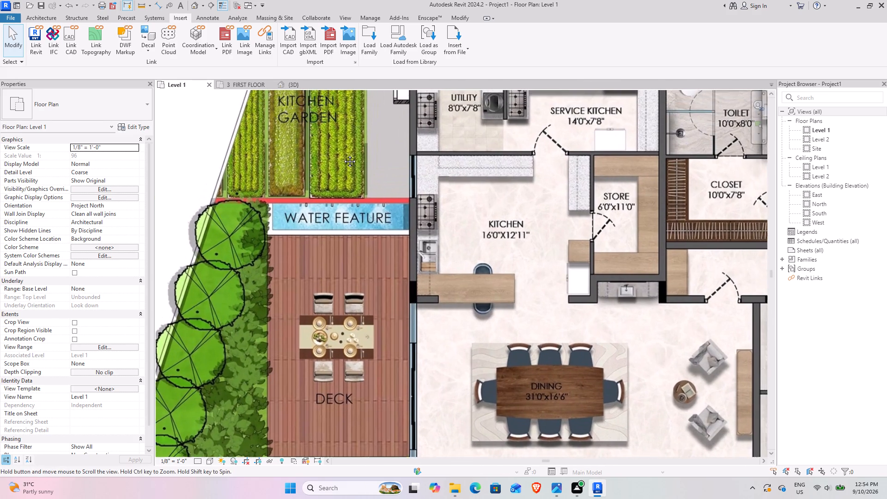
{"action": "middle_click_drag", "start_coordinate": [343, 154], "coordinate": [342, 155]}
{"action": "scroll", "coordinate": [274, 200], "scroll_direction": "up", "scroll_amount": 4}
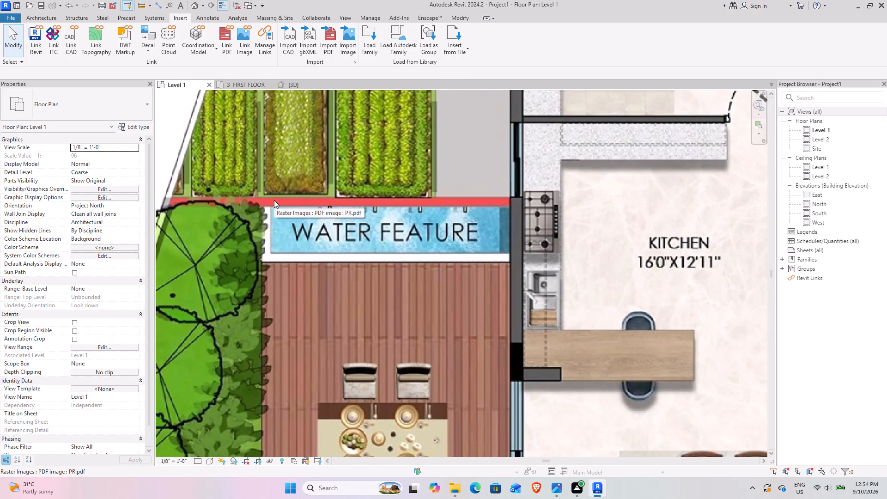
{"action": "scroll", "coordinate": [274, 200], "scroll_direction": "down", "scroll_amount": 6}
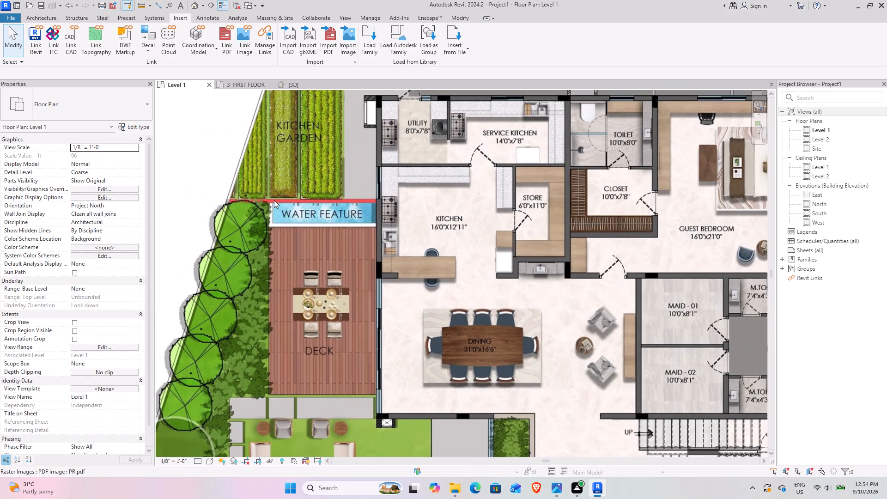
{"action": "middle_click_drag", "start_coordinate": [396, 174], "coordinate": [361, 187]}
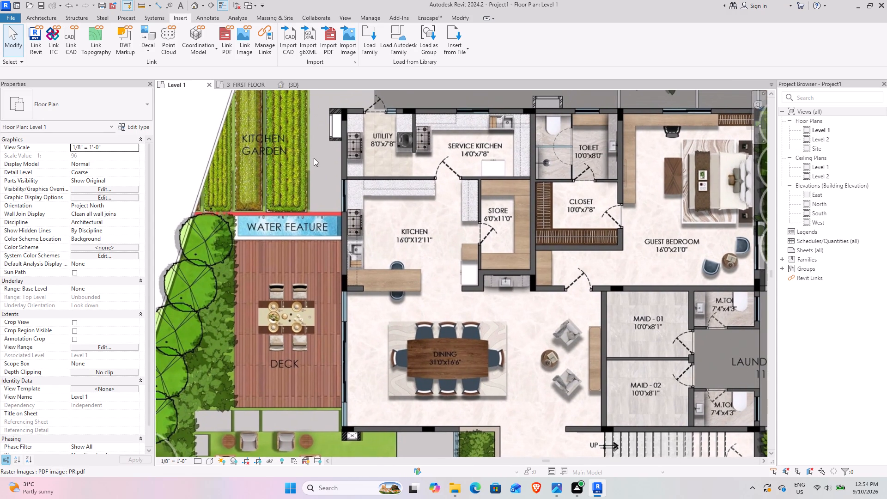
{"action": "middle_click_drag", "start_coordinate": [312, 158], "coordinate": [325, 237]}
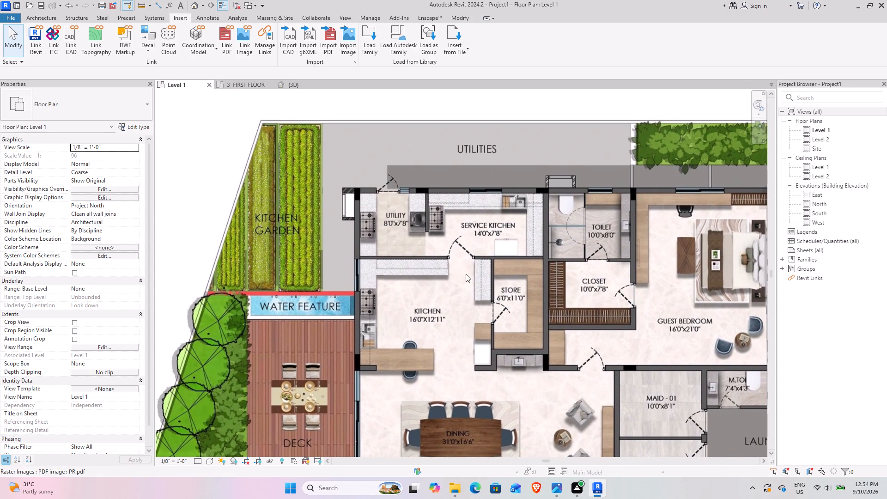
Trace the ground floor site from the side garden and landscape court to the car porch, entrance steps, lawn and road.
{"action": "scroll", "coordinate": [453, 207], "scroll_direction": "down", "scroll_amount": 4}
{"action": "middle_click_drag", "start_coordinate": [296, 295], "coordinate": [330, 121]}
{"action": "middle_click_drag", "start_coordinate": [303, 316], "coordinate": [362, 115]}
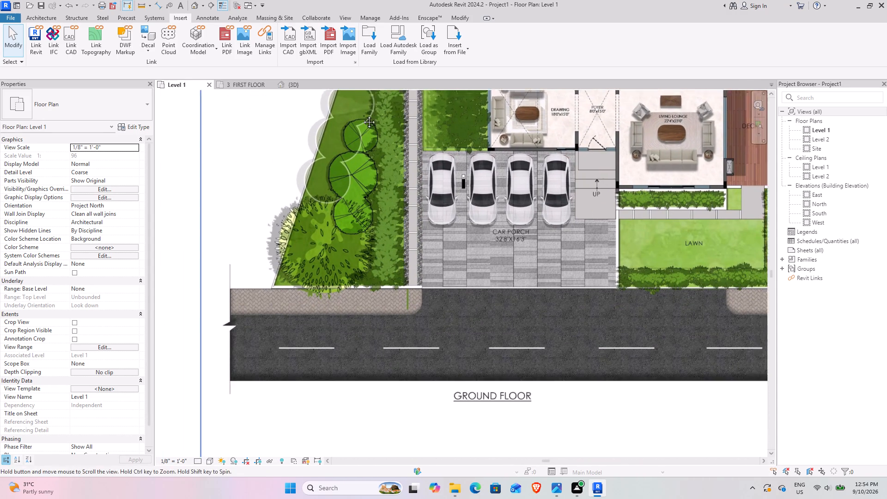
{"action": "middle_click_drag", "start_coordinate": [362, 115], "coordinate": [366, 106]}
{"action": "middle_click_drag", "start_coordinate": [449, 187], "coordinate": [393, 354]}
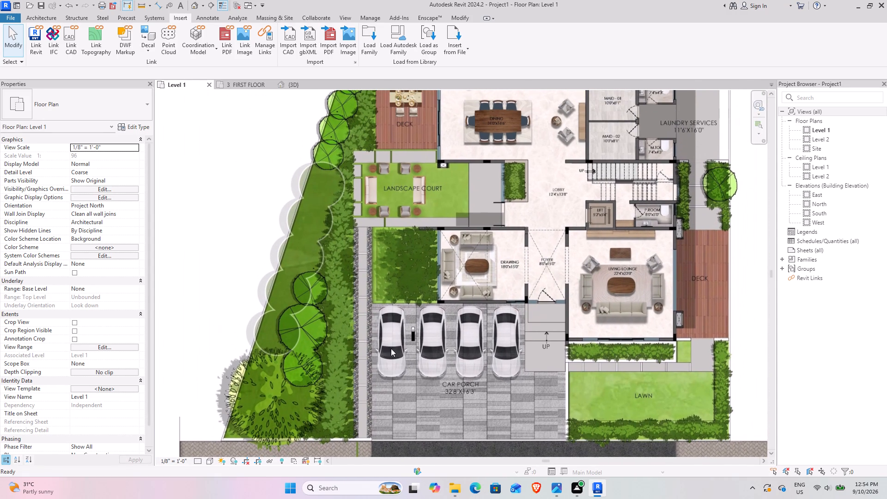
{"action": "middle_click_drag", "start_coordinate": [413, 201], "coordinate": [405, 237]}
{"action": "middle_click_drag", "start_coordinate": [417, 169], "coordinate": [411, 202]}
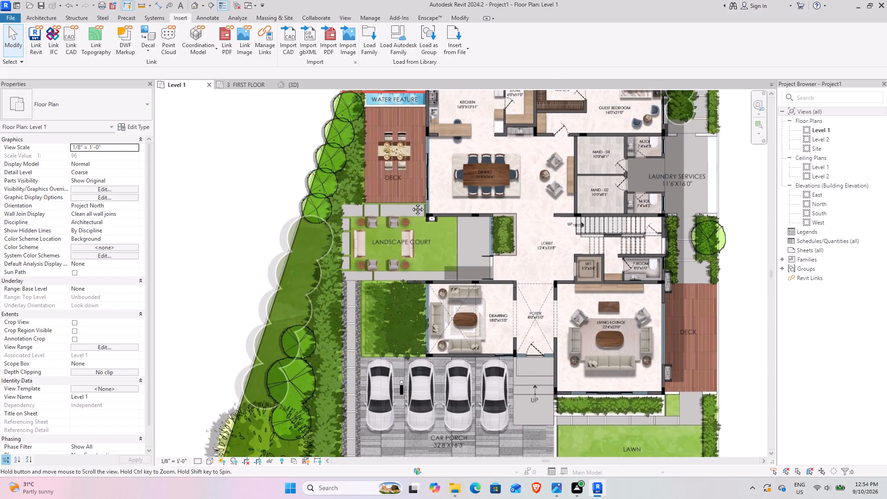
{"action": "middle_click_drag", "start_coordinate": [411, 202], "coordinate": [380, 101]}
{"action": "middle_click_drag", "start_coordinate": [333, 318], "coordinate": [364, 223]}
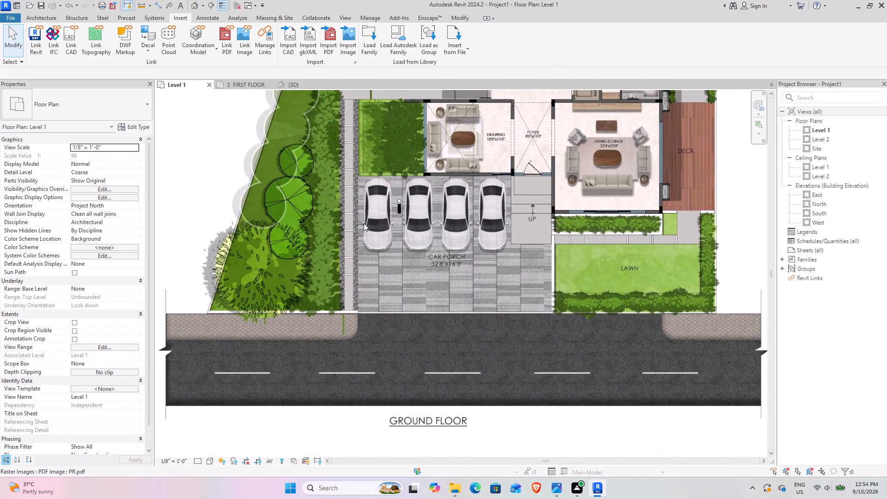
{"action": "middle_click_drag", "start_coordinate": [411, 239], "coordinate": [399, 258]}
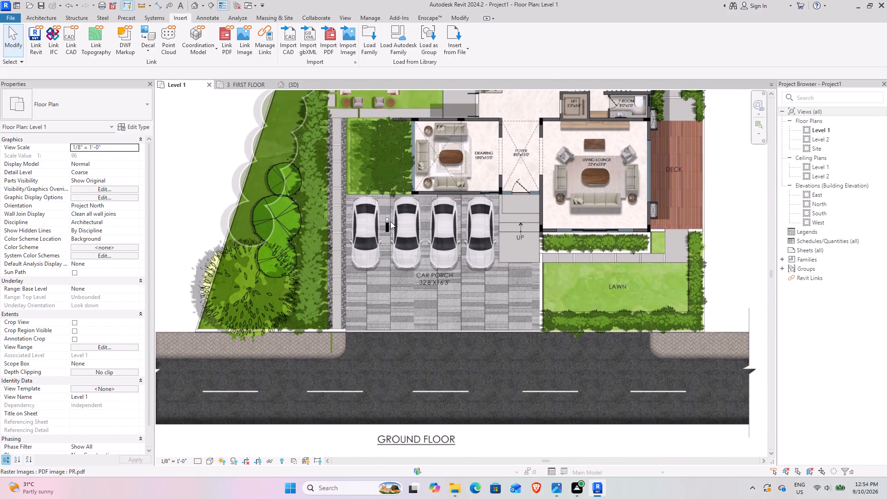
Compare the ground floor plan's outline and room layout with the first floor plan beside it.
{"action": "scroll", "coordinate": [442, 227], "scroll_direction": "down", "scroll_amount": 4}
{"action": "middle_click_drag", "start_coordinate": [529, 232], "coordinate": [311, 348]}
{"action": "middle_click_drag", "start_coordinate": [313, 348], "coordinate": [424, 277]}
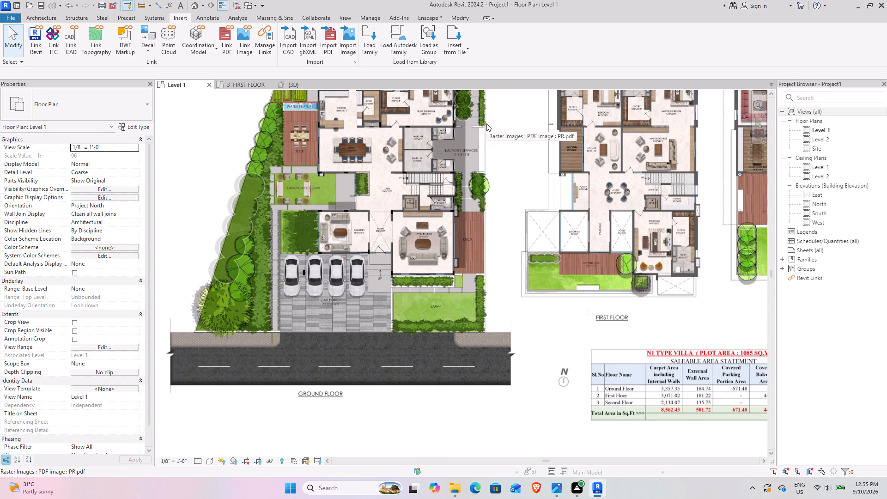
{"action": "middle_click_drag", "start_coordinate": [490, 134], "coordinate": [465, 167]}
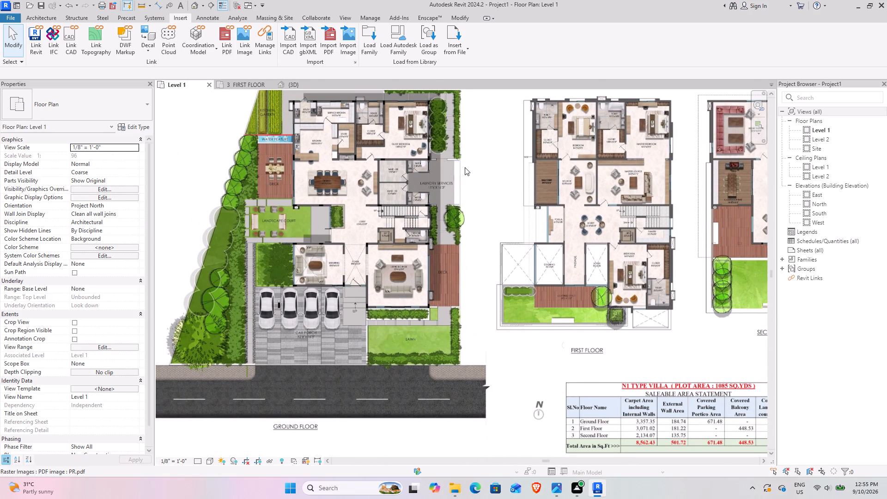
{"action": "middle_click_drag", "start_coordinate": [401, 208], "coordinate": [408, 249]}
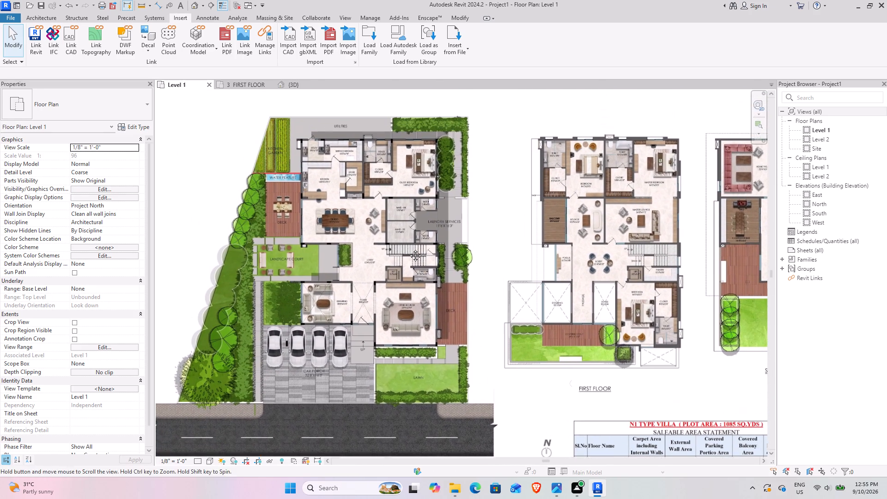
{"action": "middle_click_drag", "start_coordinate": [408, 249], "coordinate": [408, 249]}
{"action": "scroll", "coordinate": [337, 188], "scroll_direction": "up", "scroll_amount": 3}
{"action": "middle_click_drag", "start_coordinate": [399, 287], "coordinate": [367, 224]}
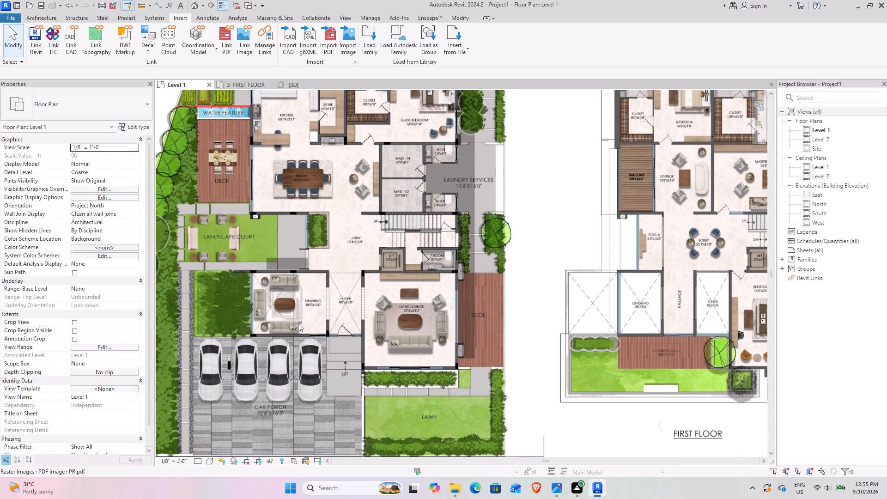
Examine the ground floor's front edge around the drawing room, foyer steps, living lounge, car porch, lawn and road.
{"action": "middle_click_drag", "start_coordinate": [297, 321], "coordinate": [297, 257]}
{"action": "scroll", "coordinate": [496, 372], "scroll_direction": "up", "scroll_amount": 3}
{"action": "middle_click_drag", "start_coordinate": [432, 376], "coordinate": [474, 291]}
{"action": "scroll", "coordinate": [472, 286], "scroll_direction": "down", "scroll_amount": 3}
{"action": "middle_click_drag", "start_coordinate": [387, 285], "coordinate": [419, 278]}
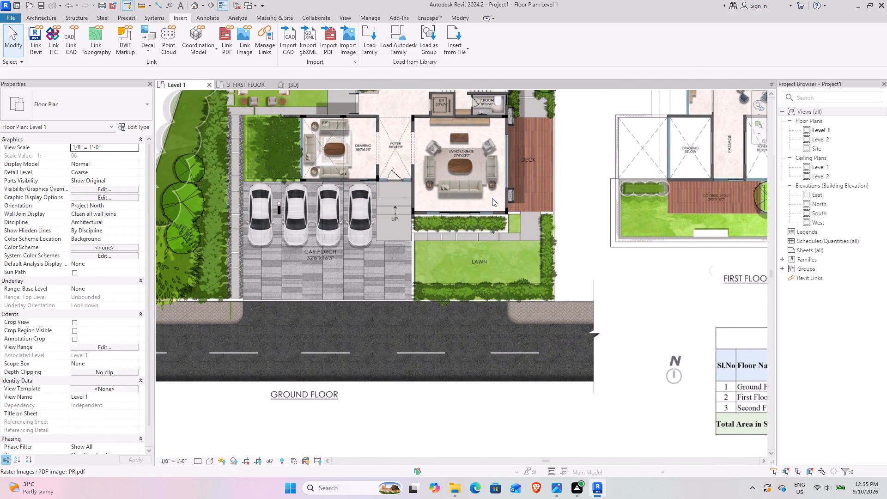
{"action": "middle_click_drag", "start_coordinate": [494, 213], "coordinate": [503, 316]}
{"action": "middle_click_drag", "start_coordinate": [331, 395], "coordinate": [358, 348]}
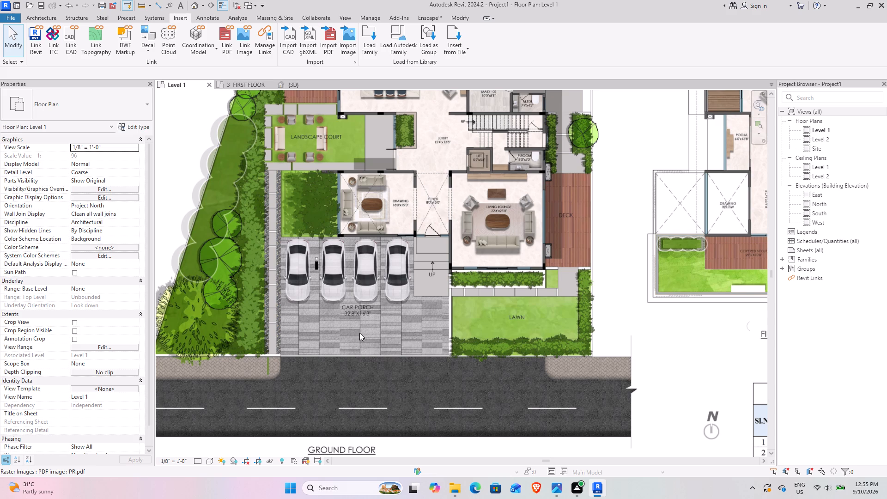
Examine the ground floor's car porch, drawing room and foyer, and view all the floor plans on the sheet together.
{"action": "scroll", "coordinate": [405, 196], "scroll_direction": "up", "scroll_amount": 3}
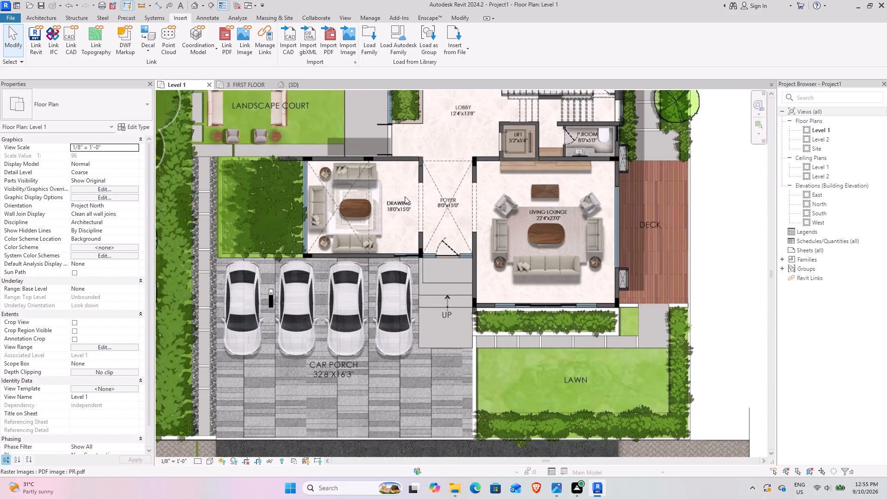
{"action": "scroll", "coordinate": [401, 222], "scroll_direction": "up", "scroll_amount": 3}
{"action": "middle_click_drag", "start_coordinate": [282, 324], "coordinate": [368, 254]}
{"action": "middle_click_drag", "start_coordinate": [413, 227], "coordinate": [424, 292]}
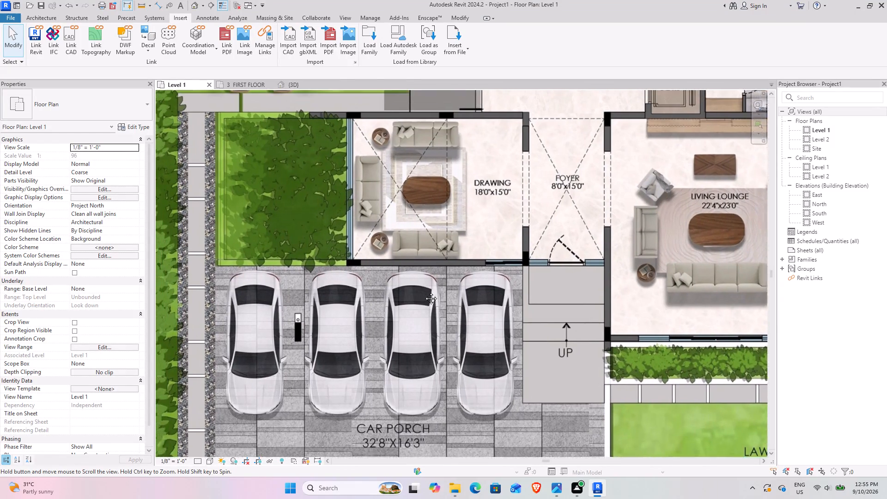
{"action": "middle_click_drag", "start_coordinate": [424, 292], "coordinate": [439, 359]}
{"action": "scroll", "coordinate": [391, 210], "scroll_direction": "up", "scroll_amount": 3}
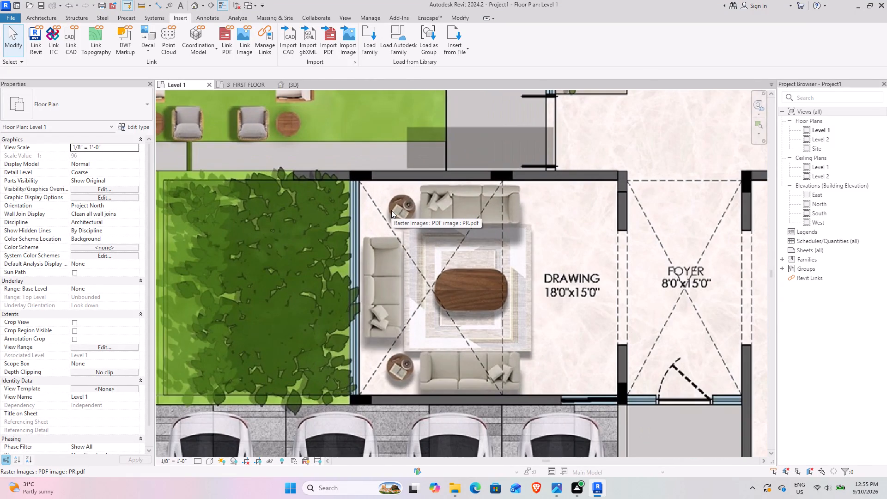
{"action": "scroll", "coordinate": [399, 196], "scroll_direction": "down", "scroll_amount": 20}
{"action": "scroll", "coordinate": [399, 196], "scroll_direction": "down", "scroll_amount": 3}
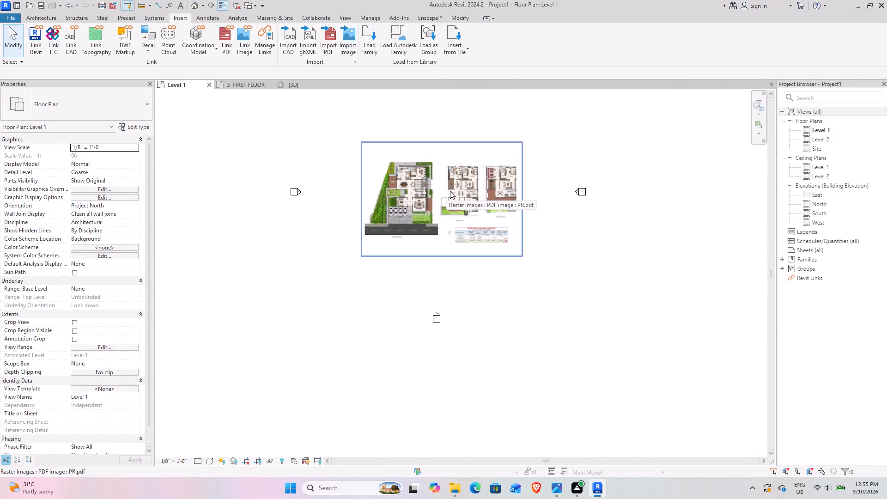
{"action": "middle_click_drag", "start_coordinate": [450, 191], "coordinate": [380, 263]}
{"action": "scroll", "coordinate": [321, 176], "scroll_direction": "up", "scroll_amount": 4}
{"action": "middle_click_drag", "start_coordinate": [408, 188], "coordinate": [343, 184]}
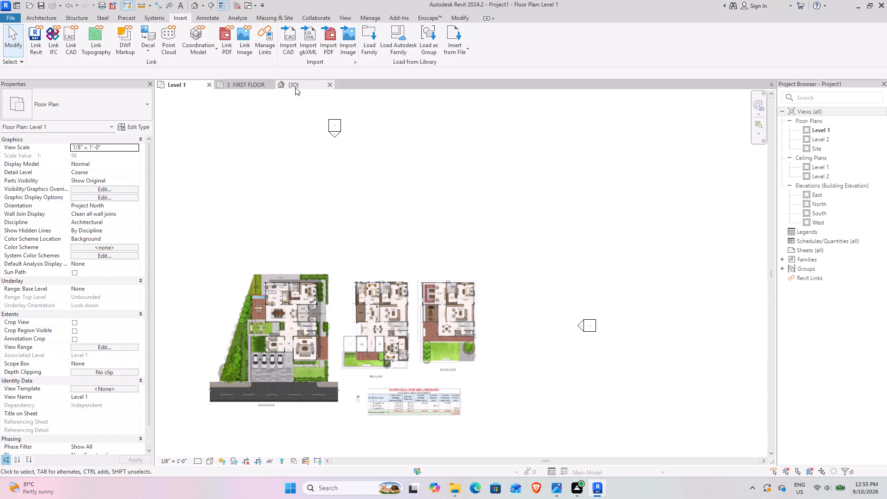
Close Project1's Level 1 floor plan and discard the project's changes.
{"action": "left_click", "coordinate": [209, 87]}
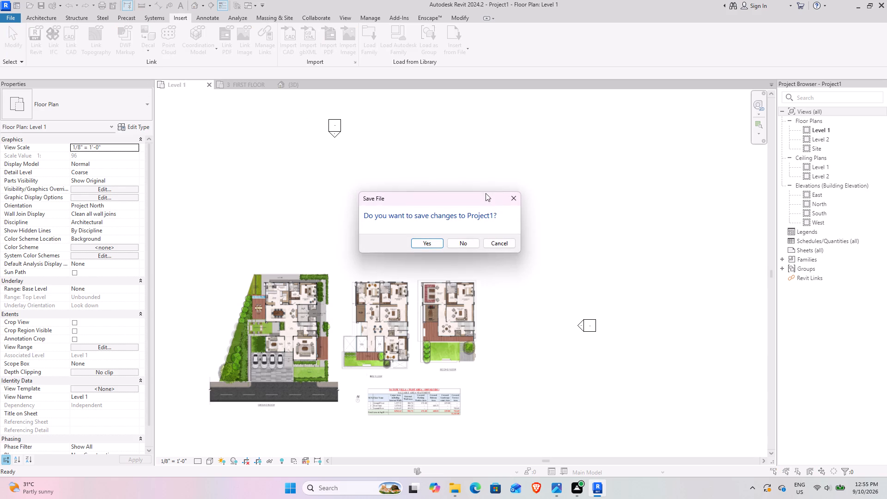
{"action": "left_click", "coordinate": [465, 244]}
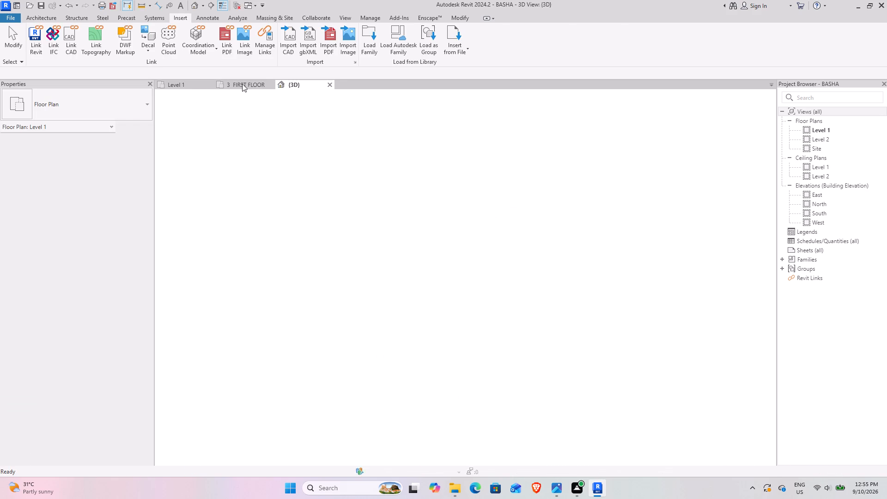
Export the BASHA model's 3D view as a Navisworks NWC file named BASHA in the naviswork folder.
{"action": "scroll", "coordinate": [426, 324], "scroll_direction": "down", "scroll_amount": 4}
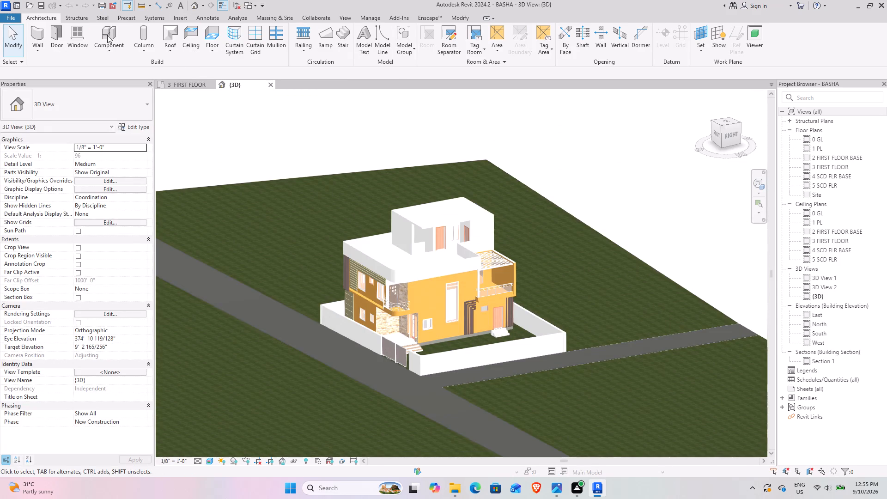
{"action": "left_click", "coordinate": [10, 20]}
{"action": "left_click", "coordinate": [289, 204]}
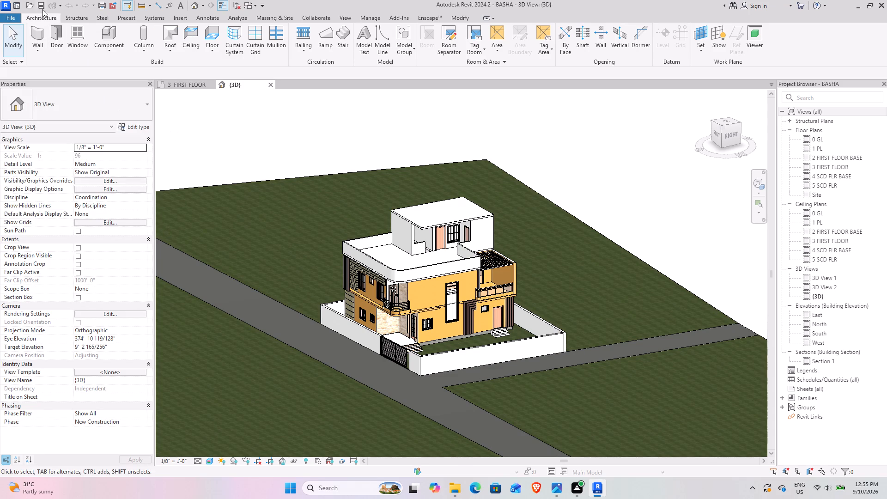
{"action": "left_click", "coordinate": [14, 18]}
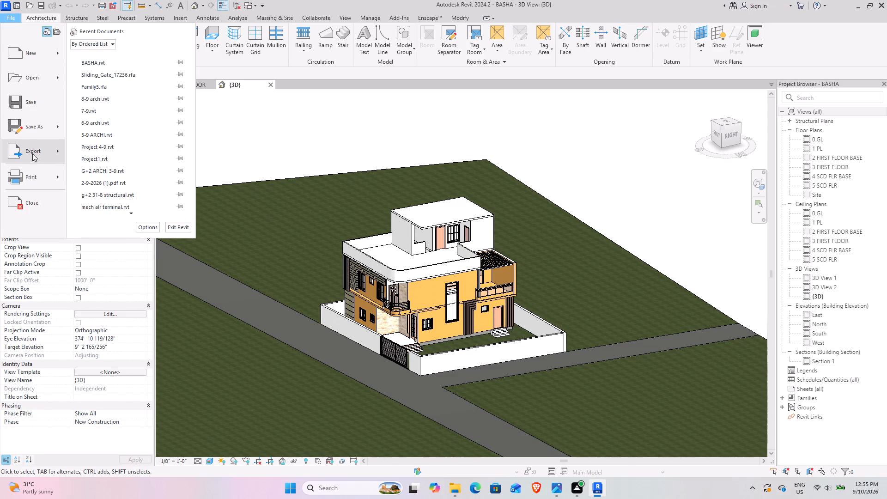
{"action": "left_click", "coordinate": [32, 155]}
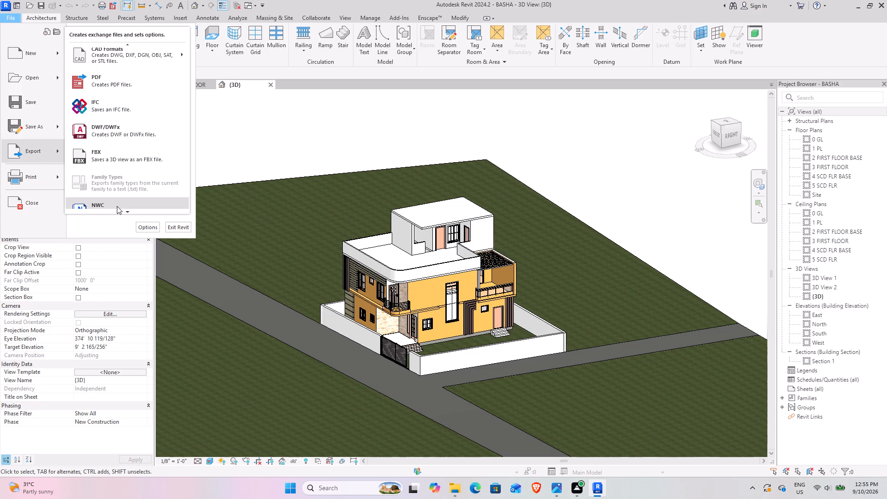
{"action": "left_click", "coordinate": [114, 197]}
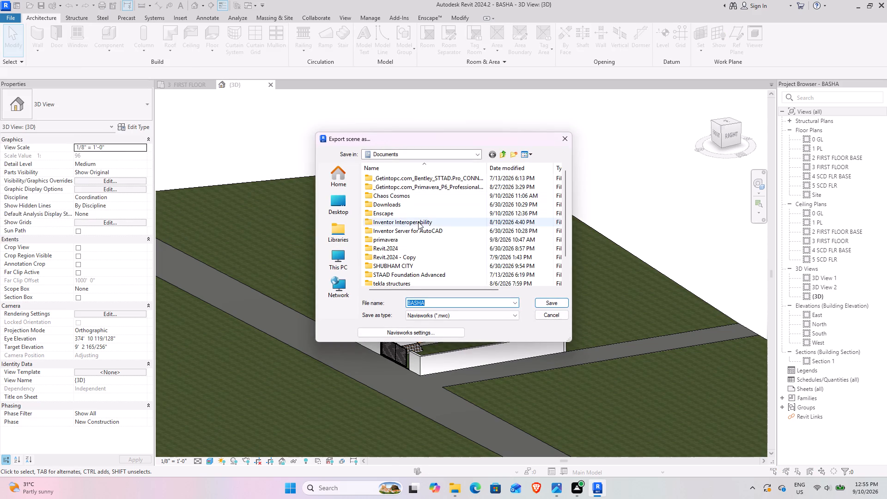
{"action": "scroll", "coordinate": [418, 222], "scroll_direction": "down", "scroll_amount": 8}
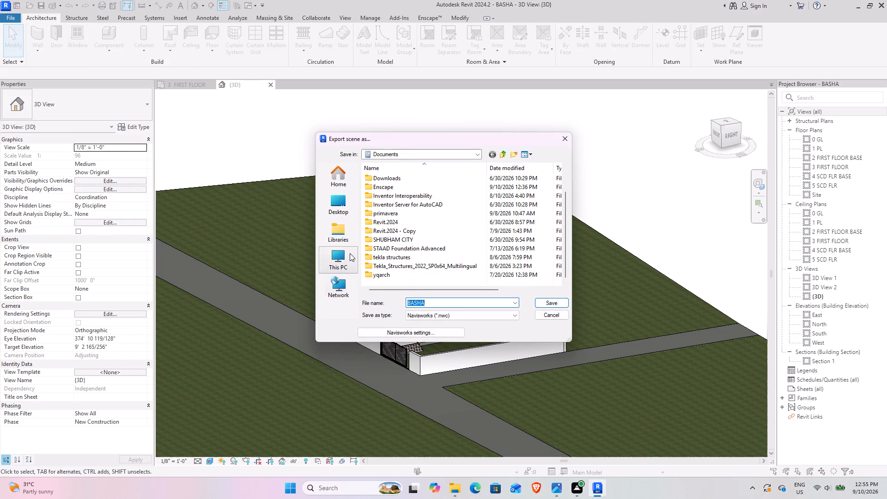
{"action": "scroll", "coordinate": [345, 253], "scroll_direction": "down", "scroll_amount": 4}
{"action": "scroll", "coordinate": [382, 233], "scroll_direction": "up", "scroll_amount": 3}
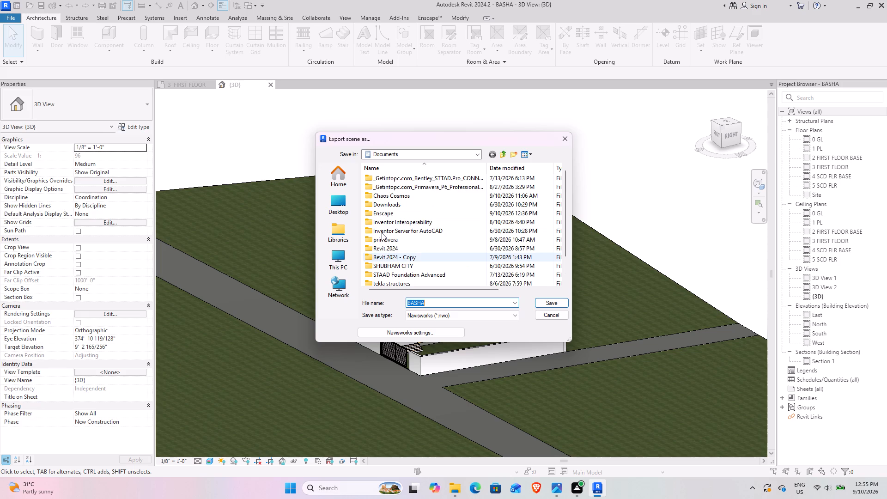
{"action": "scroll", "coordinate": [382, 233], "scroll_direction": "down", "scroll_amount": 3}
{"action": "left_click", "coordinate": [336, 213]}
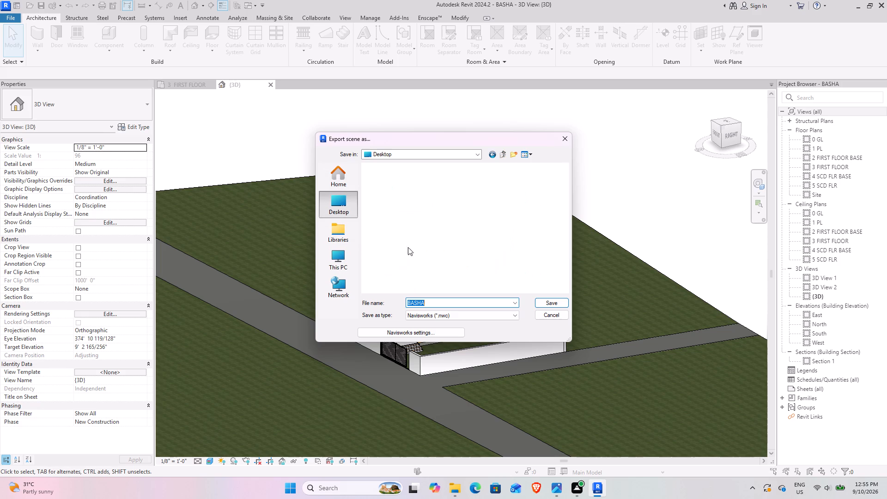
{"action": "scroll", "coordinate": [392, 260], "scroll_direction": "down", "scroll_amount": 6}
{"action": "double_click", "coordinate": [400, 210]}
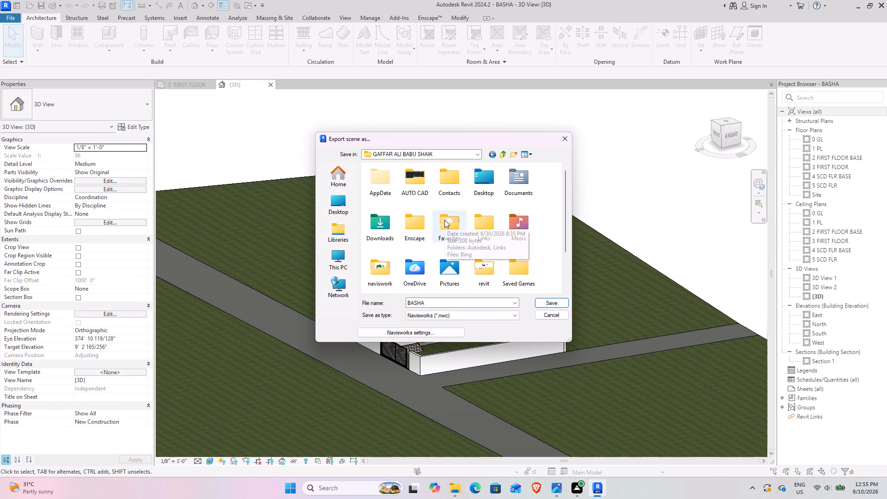
{"action": "scroll", "coordinate": [444, 220], "scroll_direction": "down", "scroll_amount": 2}
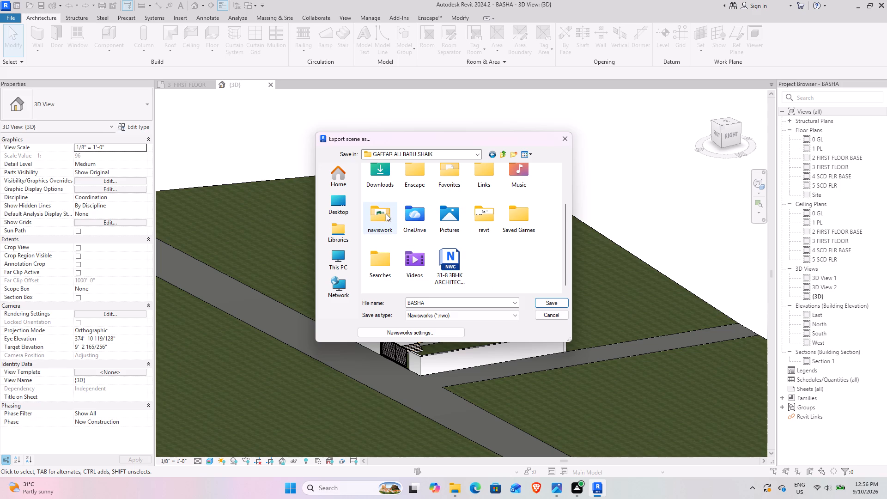
{"action": "scroll", "coordinate": [384, 214], "scroll_direction": "up", "scroll_amount": 3}
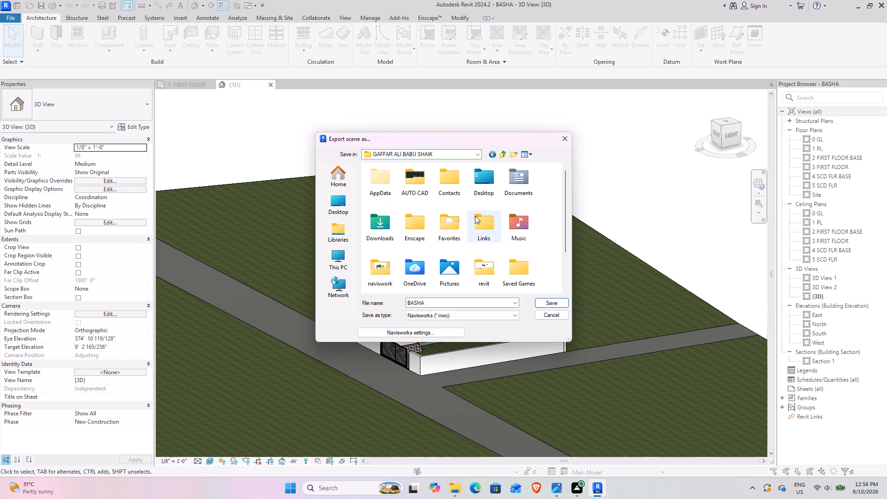
{"action": "scroll", "coordinate": [469, 213], "scroll_direction": "down", "scroll_amount": 2}
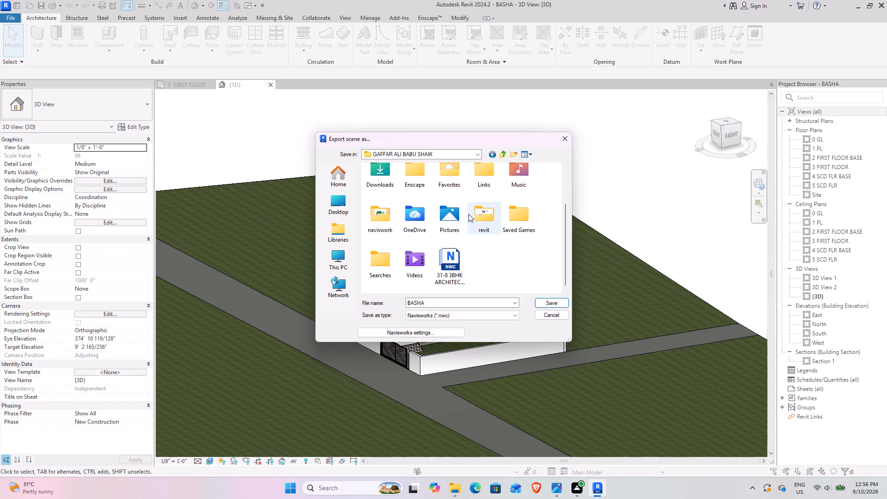
{"action": "double_click", "coordinate": [385, 219]}
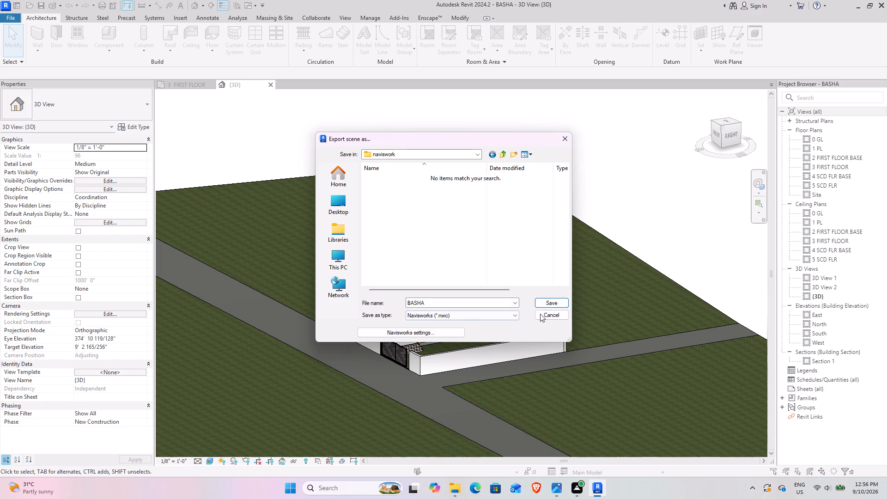
{"action": "left_click", "coordinate": [551, 304]}
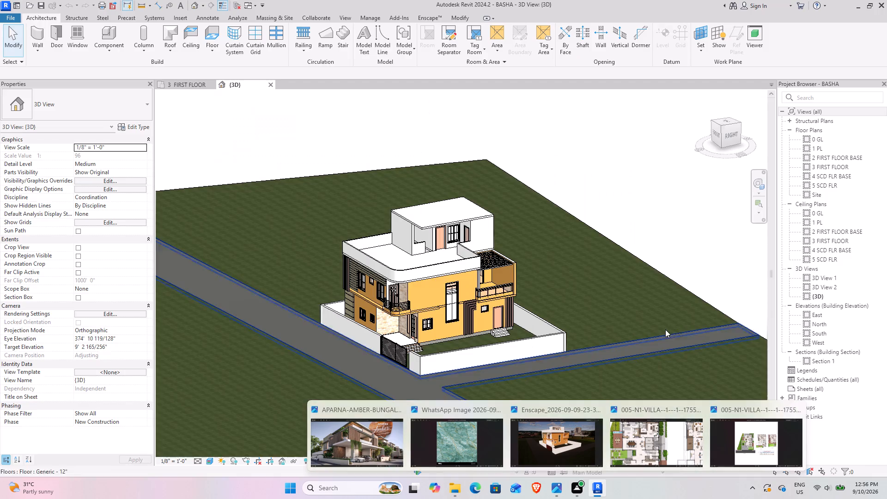
Launch Navisworks Manage 2024.
{"action": "left_click", "coordinate": [324, 491]}
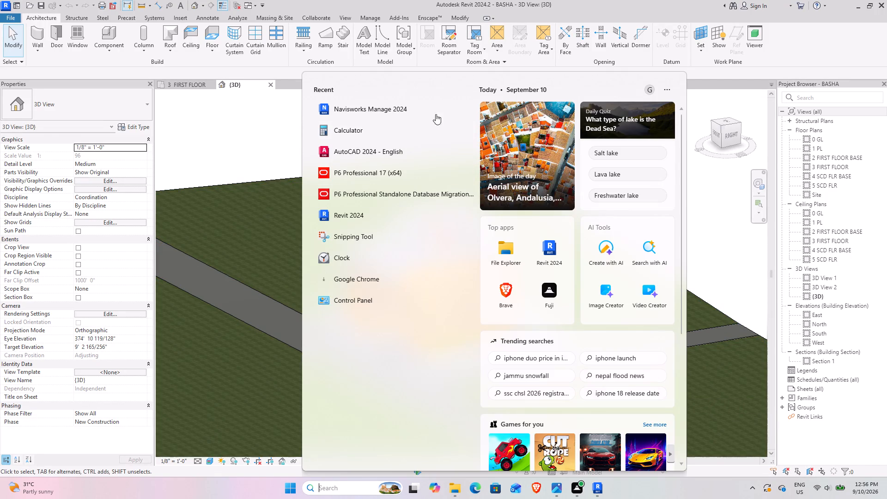
{"action": "left_click", "coordinate": [405, 111]}
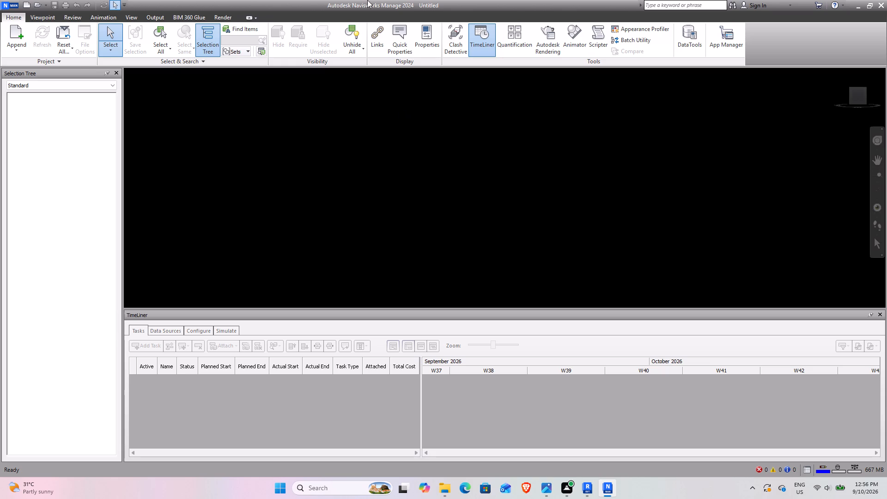
Start opening a file and look for the exported BASHA NWC file in the revit, Documents and primavera folders.
{"action": "left_click", "coordinate": [18, 15]}
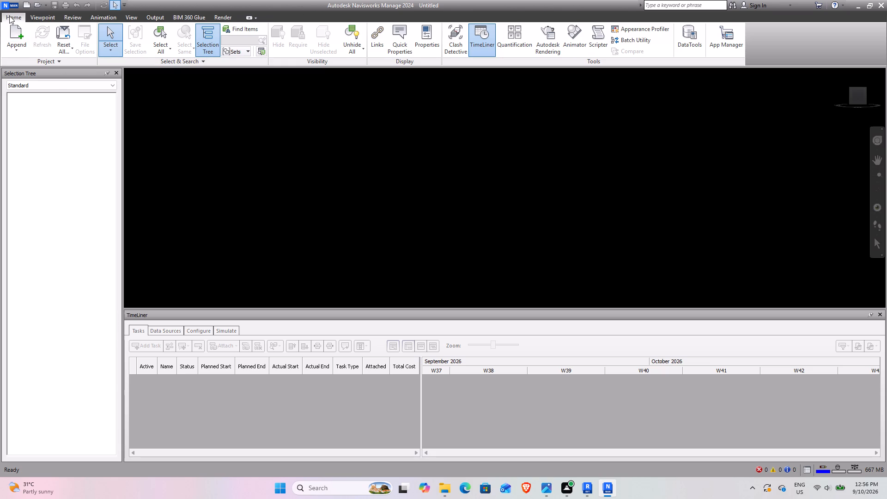
{"action": "left_click", "coordinate": [8, 7]}
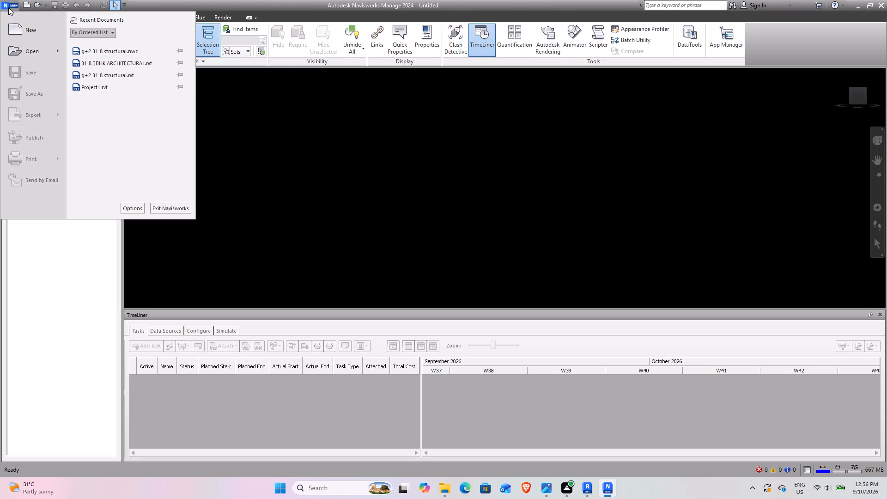
{"action": "left_click", "coordinate": [36, 53]}
{"action": "scroll", "coordinate": [139, 94], "scroll_direction": "down", "scroll_amount": 10}
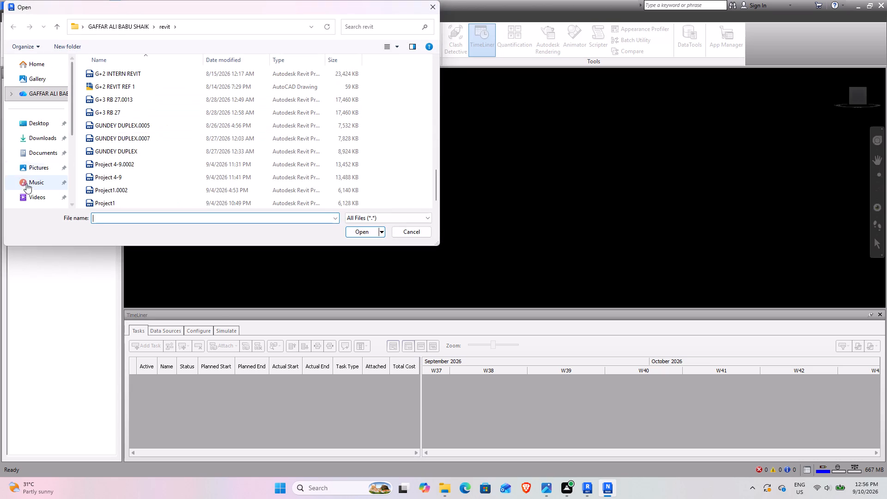
{"action": "left_click", "coordinate": [42, 157]}
{"action": "scroll", "coordinate": [42, 155], "scroll_direction": "down", "scroll_amount": 3}
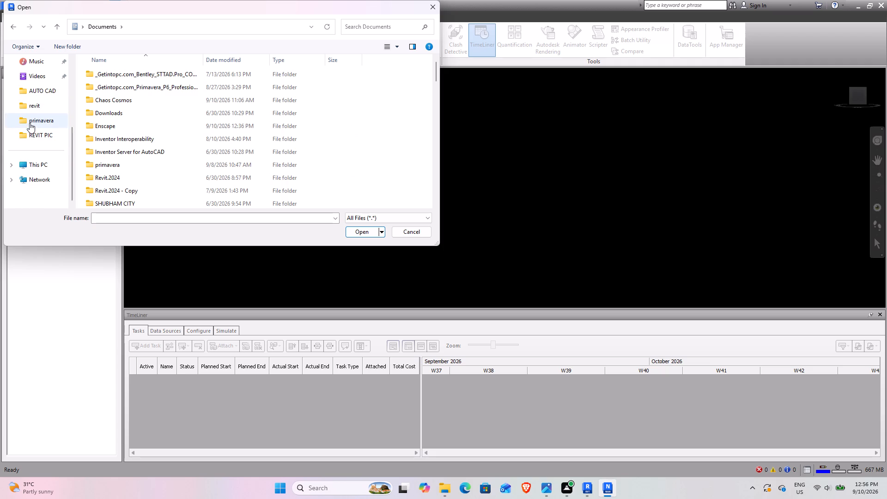
{"action": "left_click", "coordinate": [36, 120]}
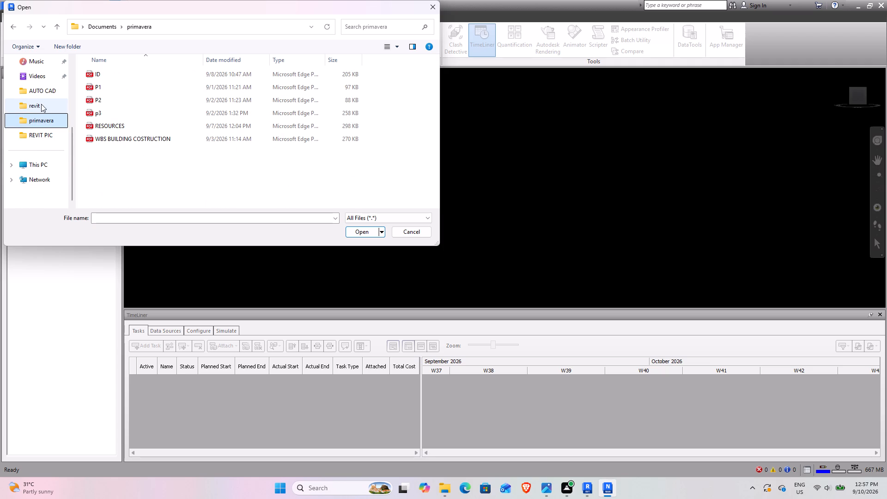
{"action": "scroll", "coordinate": [41, 102], "scroll_direction": "up", "scroll_amount": 1}
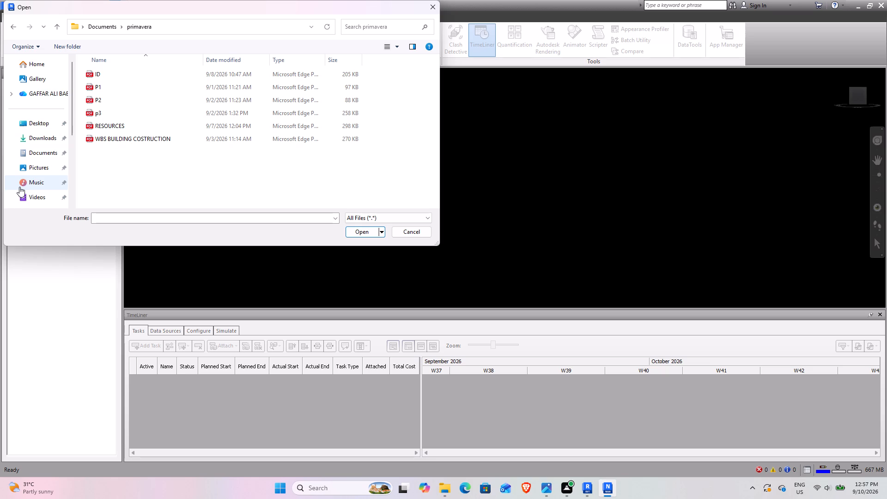
Look for the BASHA NWC file in the Downloads, Desktop and Home locations.
{"action": "left_click", "coordinate": [28, 138]}
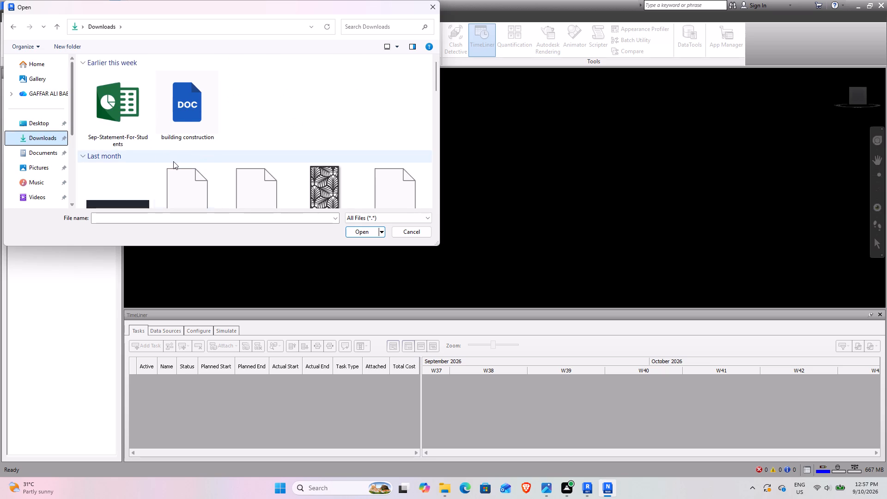
{"action": "scroll", "coordinate": [173, 161], "scroll_direction": "down", "scroll_amount": 3}
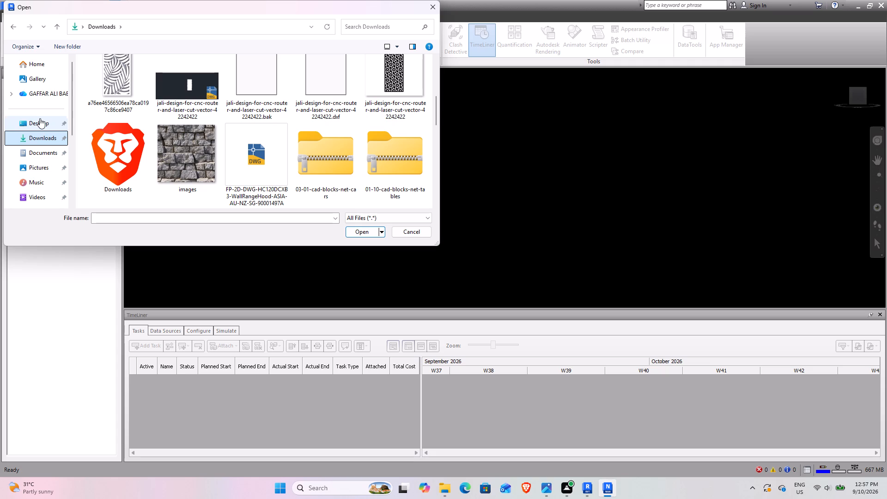
{"action": "scroll", "coordinate": [33, 170], "scroll_direction": "down", "scroll_amount": 1}
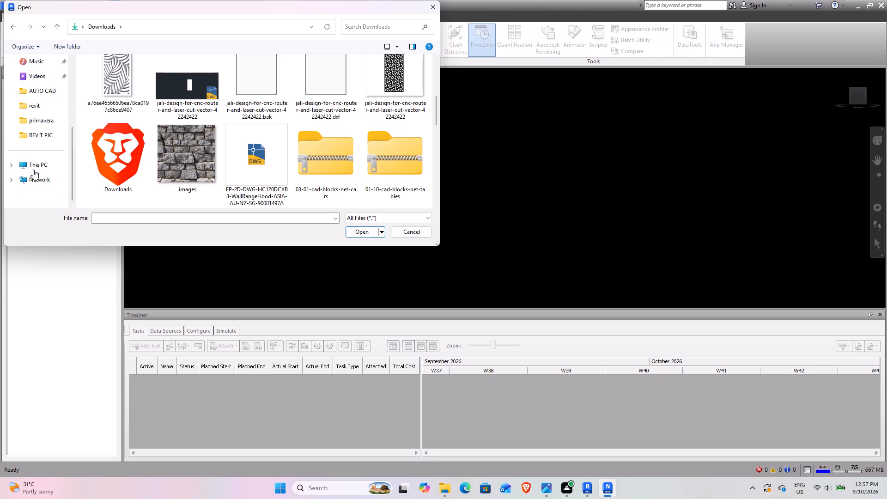
{"action": "scroll", "coordinate": [33, 170], "scroll_direction": "down", "scroll_amount": 2}
{"action": "scroll", "coordinate": [42, 81], "scroll_direction": "up", "scroll_amount": 3}
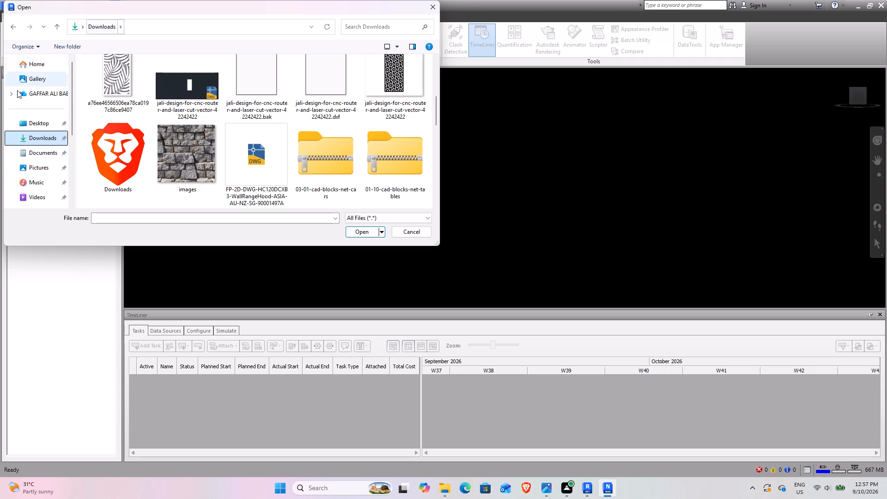
{"action": "left_click", "coordinate": [43, 121]}
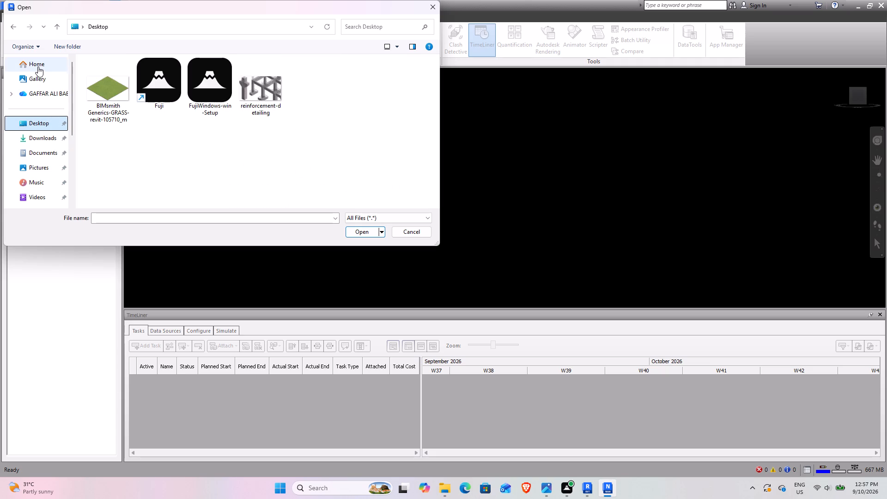
{"action": "left_click", "coordinate": [38, 67]}
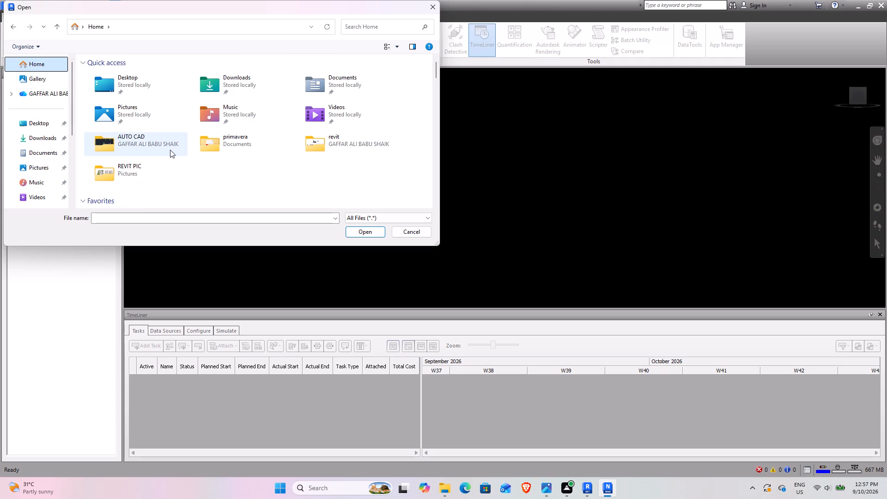
Browse Local Disk (C:) to the user profile folder under Users and look there for the exported Navisworks file.
{"action": "scroll", "coordinate": [43, 182], "scroll_direction": "down", "scroll_amount": 2}
{"action": "left_click", "coordinate": [50, 161]}
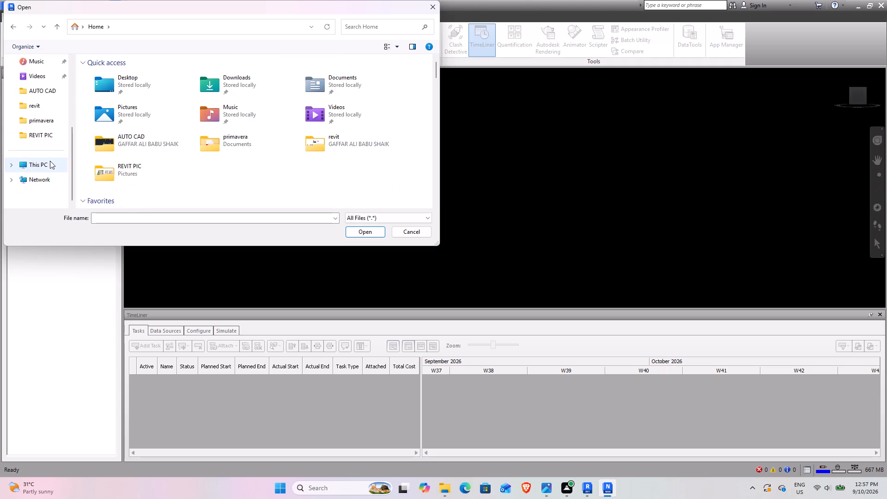
{"action": "left_click", "coordinate": [118, 94]}
{"action": "left_click_drag", "start_coordinate": [118, 94], "coordinate": [120, 90]}
{"action": "double_click", "coordinate": [122, 86]}
{"action": "scroll", "coordinate": [106, 175], "scroll_direction": "down", "scroll_amount": 3}
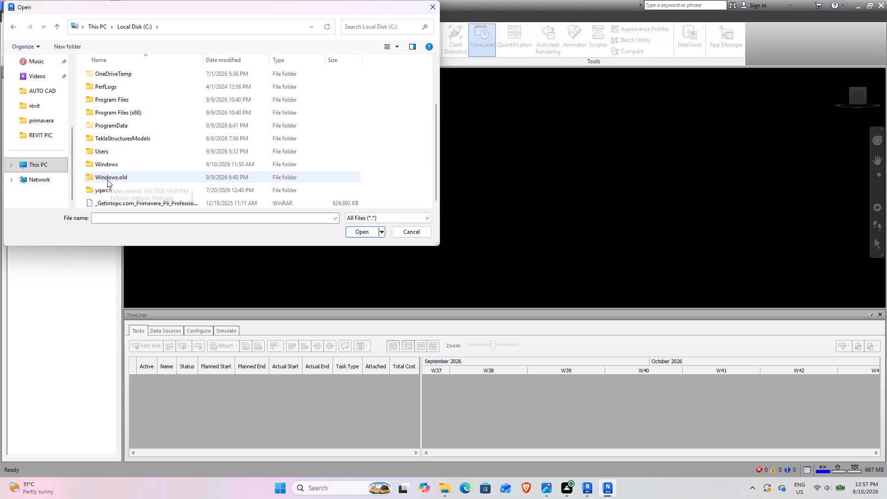
{"action": "scroll", "coordinate": [107, 180], "scroll_direction": "down", "scroll_amount": 1}
{"action": "double_click", "coordinate": [128, 149]}
{"action": "double_click", "coordinate": [132, 82]}
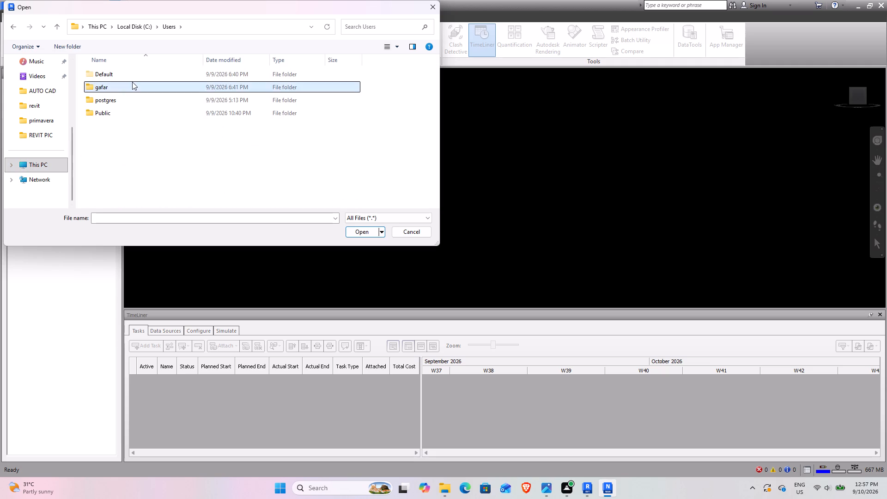
{"action": "scroll", "coordinate": [145, 139], "scroll_direction": "down", "scroll_amount": 2}
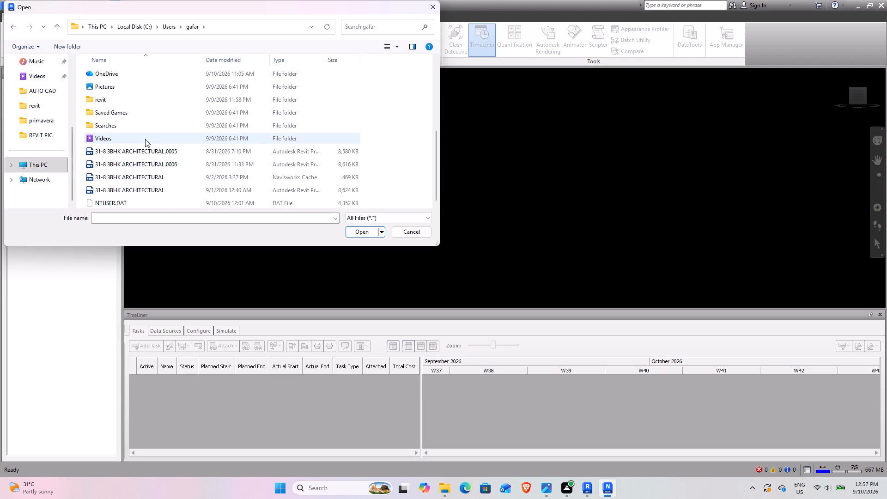
{"action": "scroll", "coordinate": [172, 128], "scroll_direction": "down", "scroll_amount": 2}
{"action": "scroll", "coordinate": [170, 128], "scroll_direction": "up", "scroll_amount": 1}
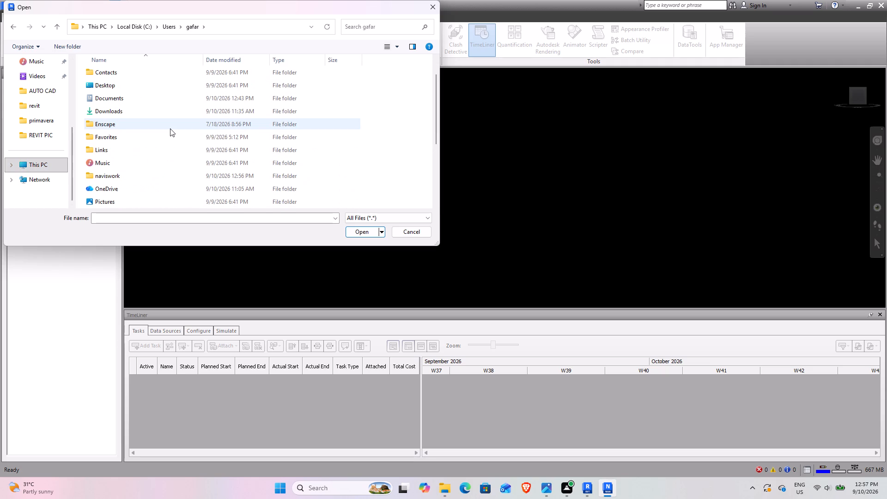
{"action": "scroll", "coordinate": [170, 128], "scroll_direction": "up", "scroll_amount": 3}
{"action": "scroll", "coordinate": [170, 128], "scroll_direction": "down", "scroll_amount": 2}
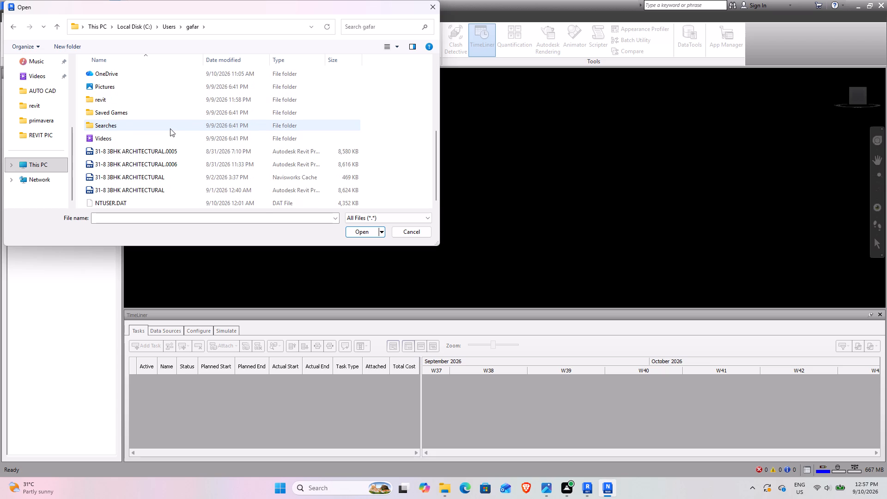
{"action": "scroll", "coordinate": [170, 128], "scroll_direction": "down", "scroll_amount": 1}
{"action": "scroll", "coordinate": [170, 128], "scroll_direction": "up", "scroll_amount": 3}
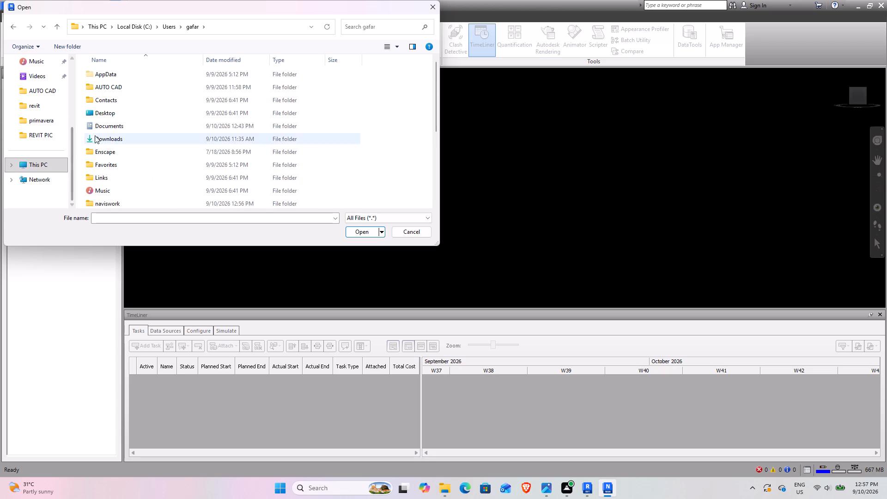
Look for the BASHA NWC file on the Desktop and in the personal OneDrive folder.
{"action": "scroll", "coordinate": [28, 122], "scroll_direction": "up", "scroll_amount": 2}
{"action": "left_click", "coordinate": [36, 127]}
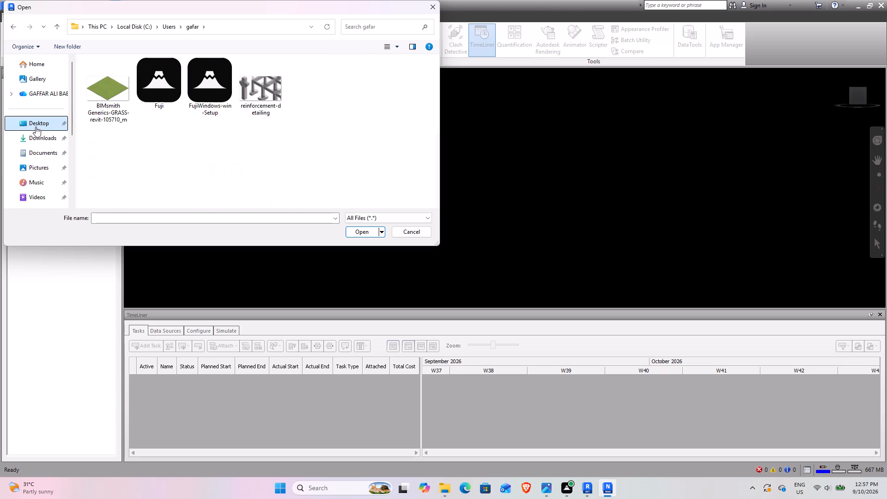
{"action": "scroll", "coordinate": [42, 159], "scroll_direction": "down", "scroll_amount": 1}
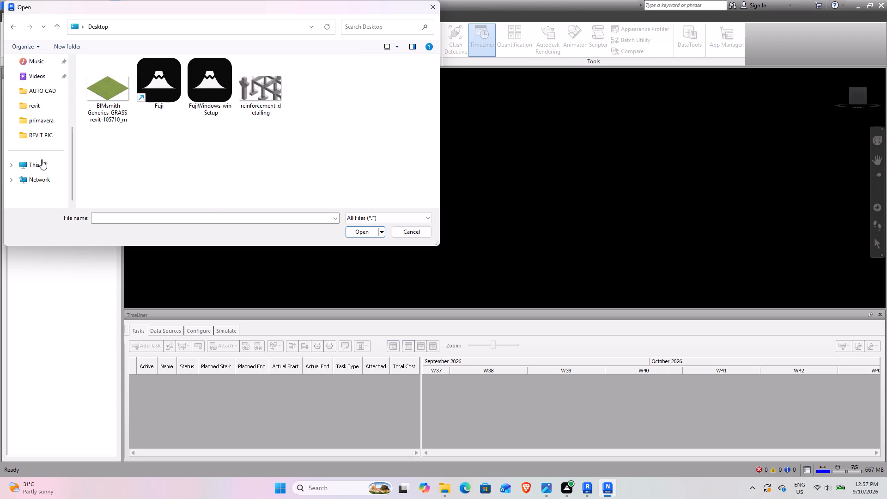
{"action": "scroll", "coordinate": [41, 134], "scroll_direction": "up", "scroll_amount": 1}
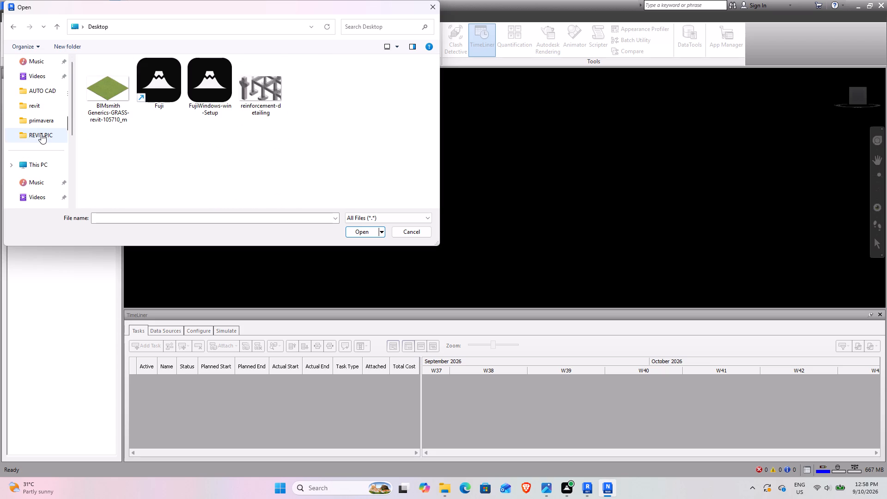
{"action": "scroll", "coordinate": [41, 134], "scroll_direction": "down", "scroll_amount": 1}
{"action": "scroll", "coordinate": [41, 134], "scroll_direction": "up", "scroll_amount": 1}
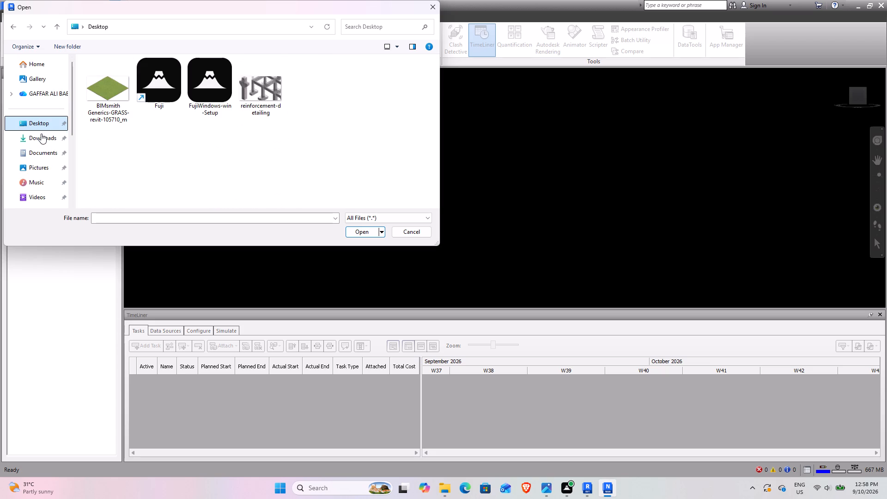
{"action": "scroll", "coordinate": [41, 134], "scroll_direction": "up", "scroll_amount": 2}
{"action": "left_click", "coordinate": [36, 97]}
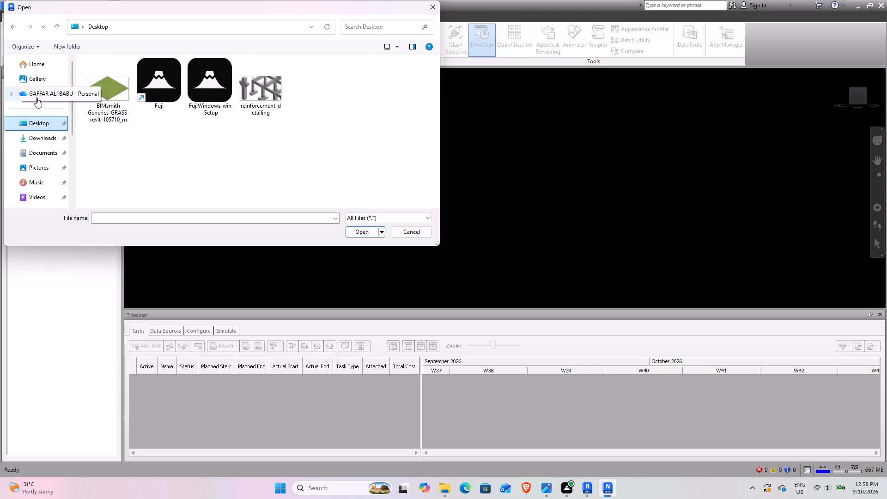
{"action": "scroll", "coordinate": [151, 121], "scroll_direction": "down", "scroll_amount": 1}
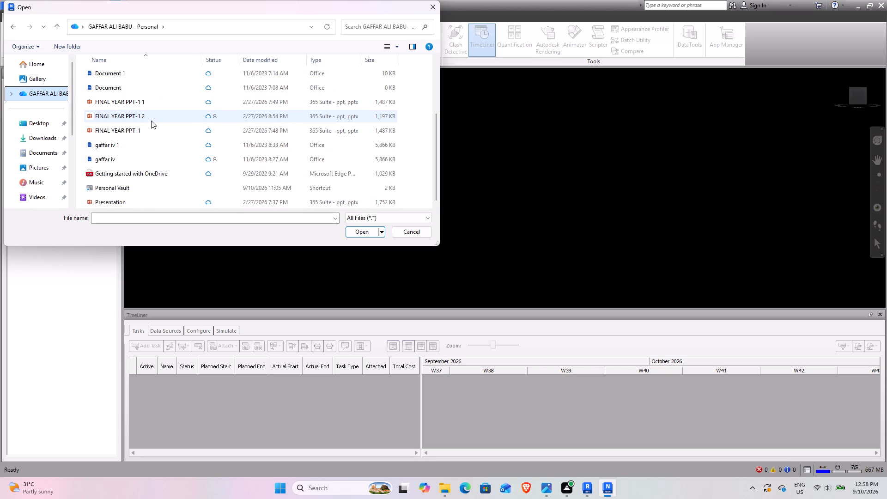
{"action": "scroll", "coordinate": [151, 121], "scroll_direction": "down", "scroll_amount": 3}
Check Desktop, Downloads, Documents, Pictures and Local Disk (C:) for the BASHA NWC file, and cancel opening a file.
{"action": "left_click", "coordinate": [30, 123]}
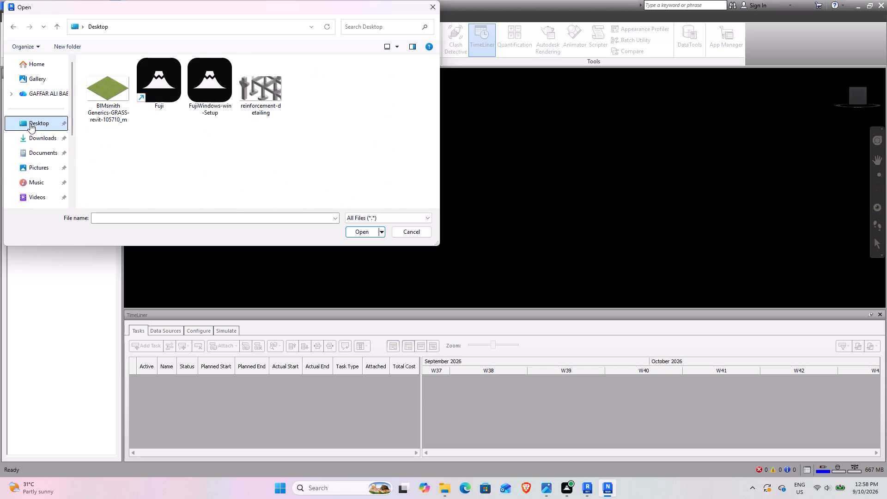
{"action": "left_click", "coordinate": [31, 138]}
{"action": "scroll", "coordinate": [187, 144], "scroll_direction": "down", "scroll_amount": 3}
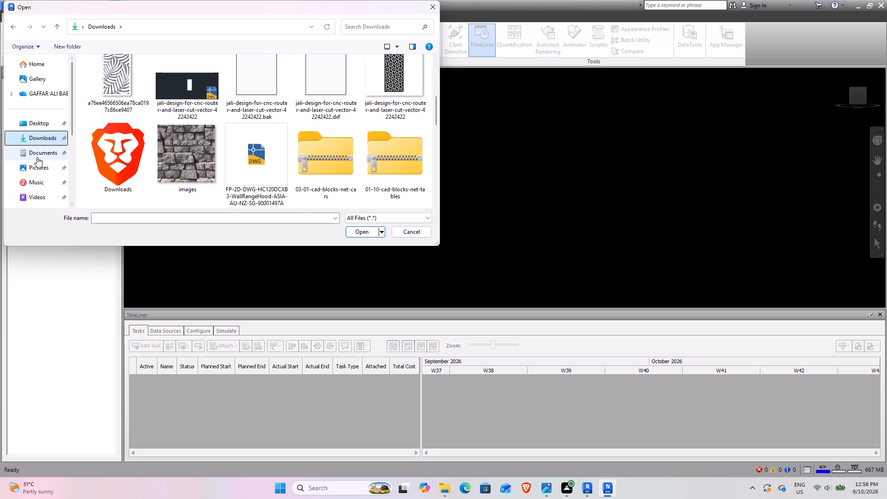
{"action": "left_click", "coordinate": [37, 157]}
{"action": "scroll", "coordinate": [121, 130], "scroll_direction": "down", "scroll_amount": 8}
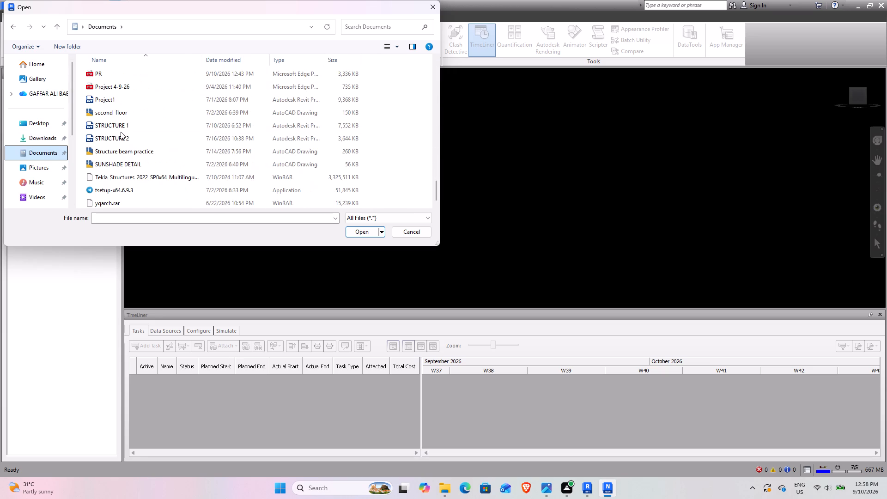
{"action": "scroll", "coordinate": [121, 132], "scroll_direction": "down", "scroll_amount": 3}
{"action": "left_click", "coordinate": [41, 170]}
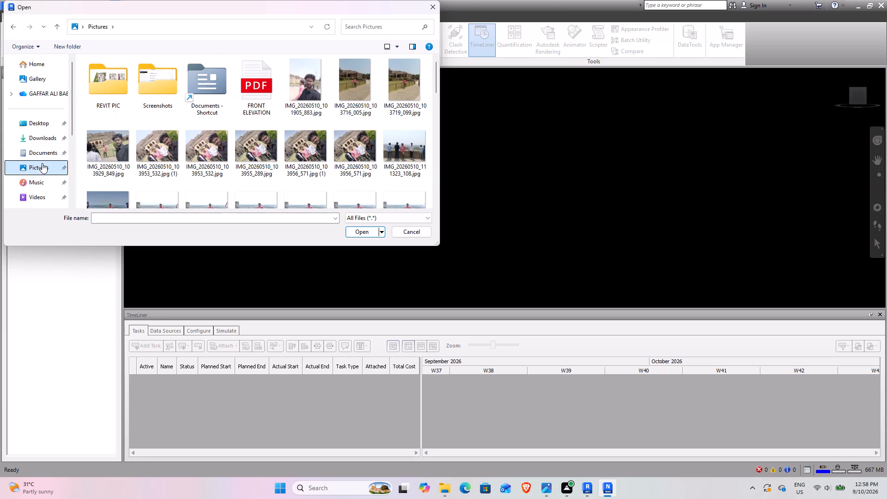
{"action": "scroll", "coordinate": [42, 163], "scroll_direction": "down", "scroll_amount": 2}
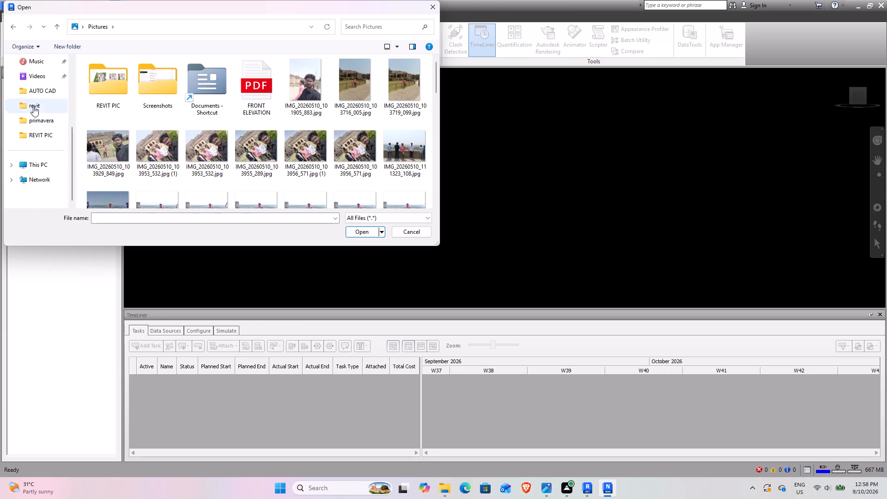
{"action": "left_click", "coordinate": [25, 166]}
{"action": "double_click", "coordinate": [146, 74]}
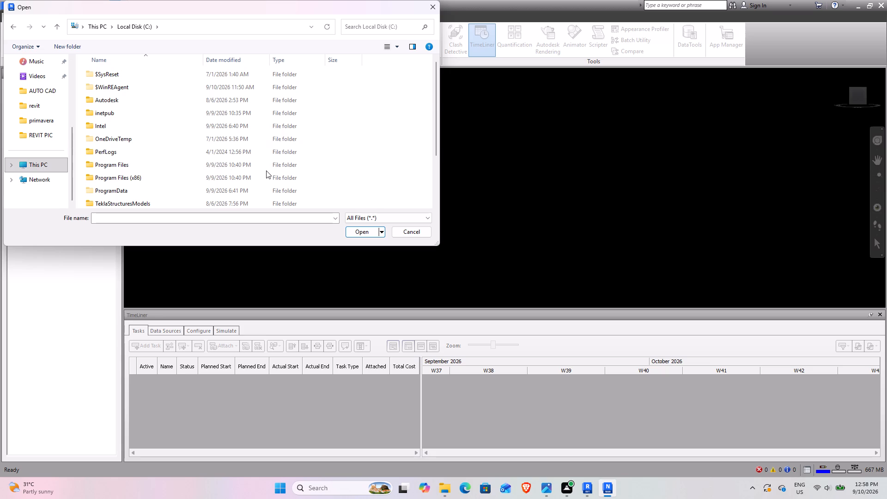
{"action": "scroll", "coordinate": [179, 130], "scroll_direction": "down", "scroll_amount": 6}
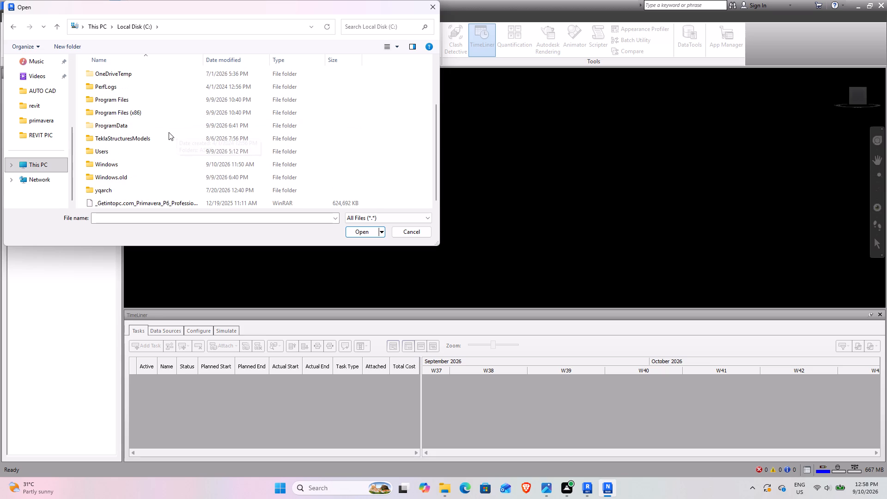
{"action": "left_click", "coordinate": [431, 12]}
In File Explorer, browse Local Disk (C:) through Users and the user profile to the naviswork folder and check for the BASHA file.
{"action": "left_click", "coordinate": [444, 487]}
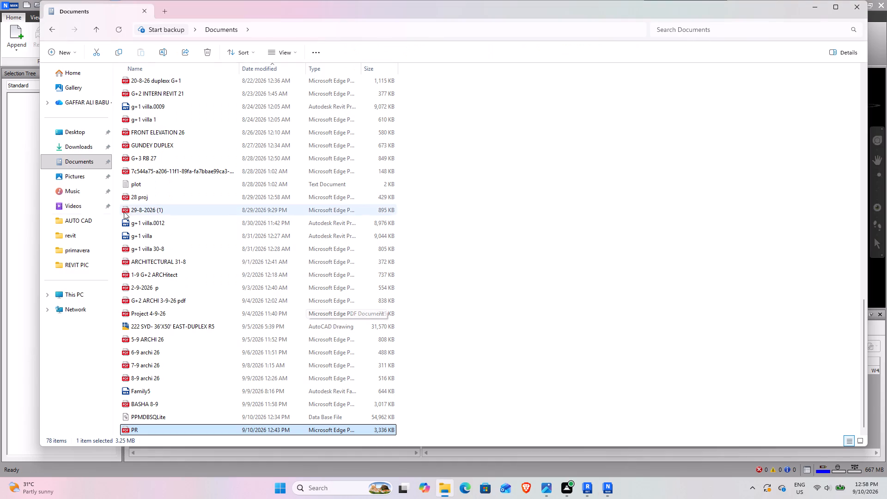
{"action": "left_click", "coordinate": [76, 290]}
{"action": "double_click", "coordinate": [199, 91]}
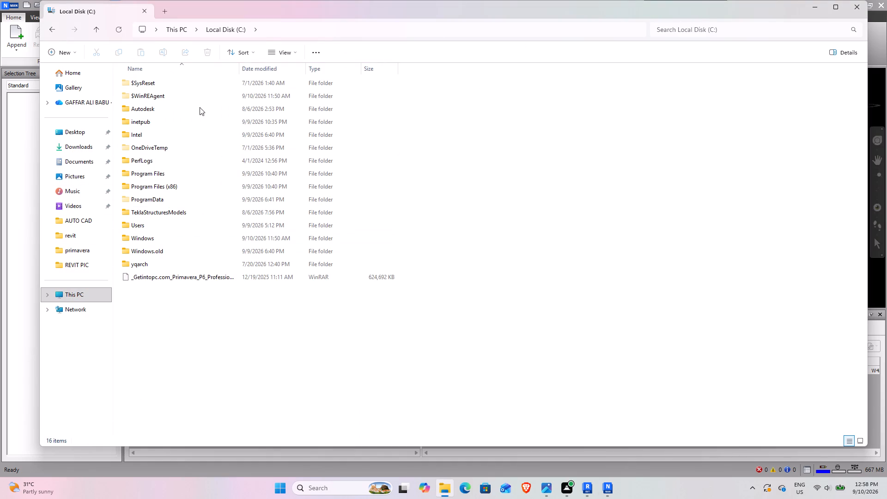
{"action": "double_click", "coordinate": [161, 222]}
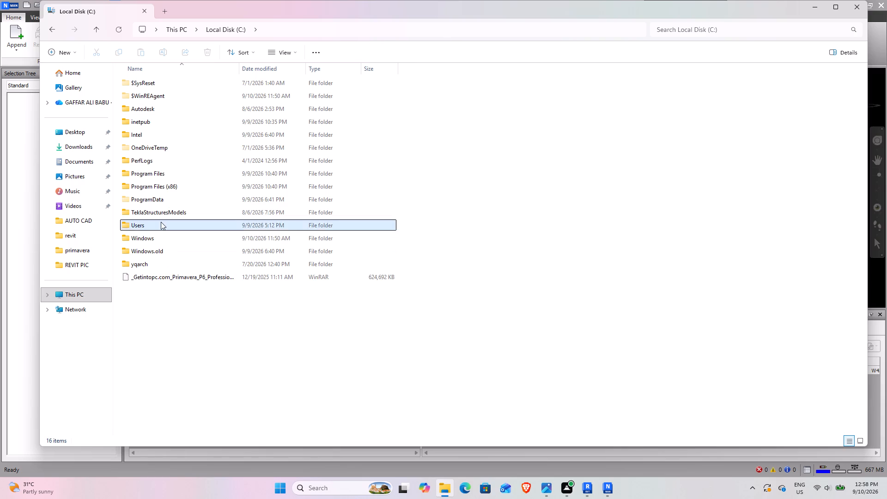
{"action": "double_click", "coordinate": [158, 94]}
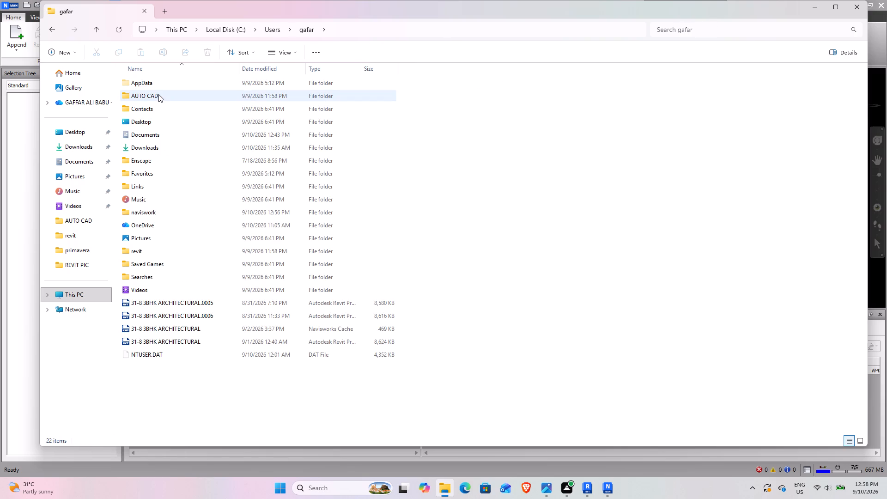
{"action": "double_click", "coordinate": [167, 212]}
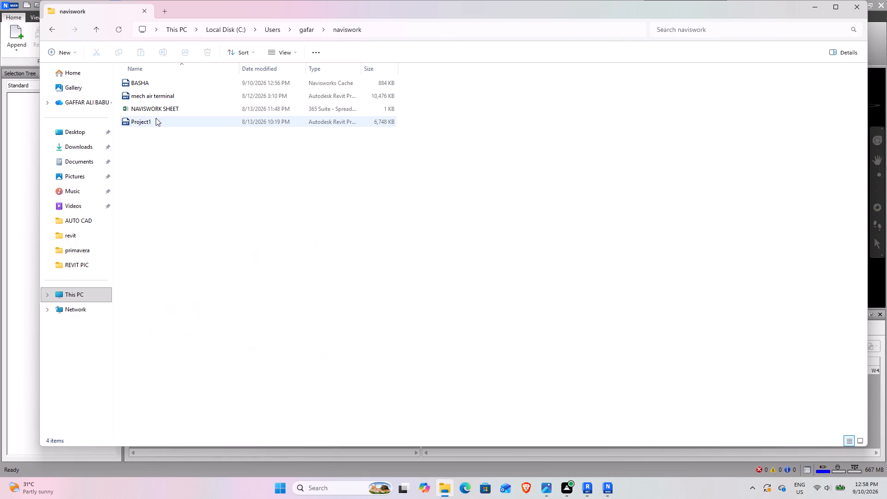
{"action": "left_click", "coordinate": [814, 2]}
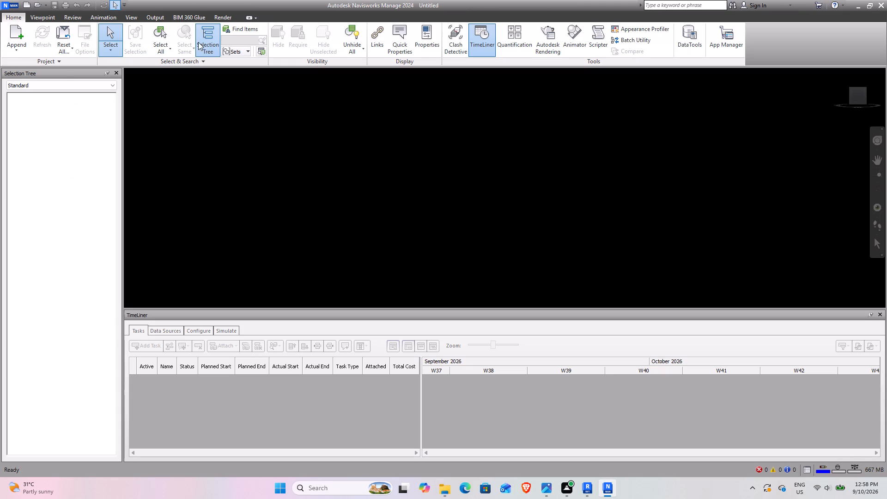
Open the BASHA Navisworks Cache file from the naviswork folder in the user profile on Local Disk (C:).
{"action": "left_click", "coordinate": [11, 7]}
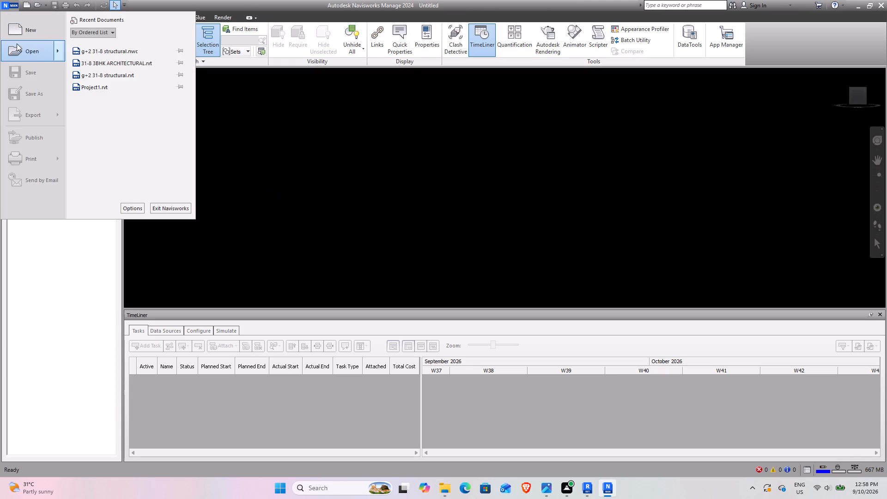
{"action": "left_click", "coordinate": [18, 49]}
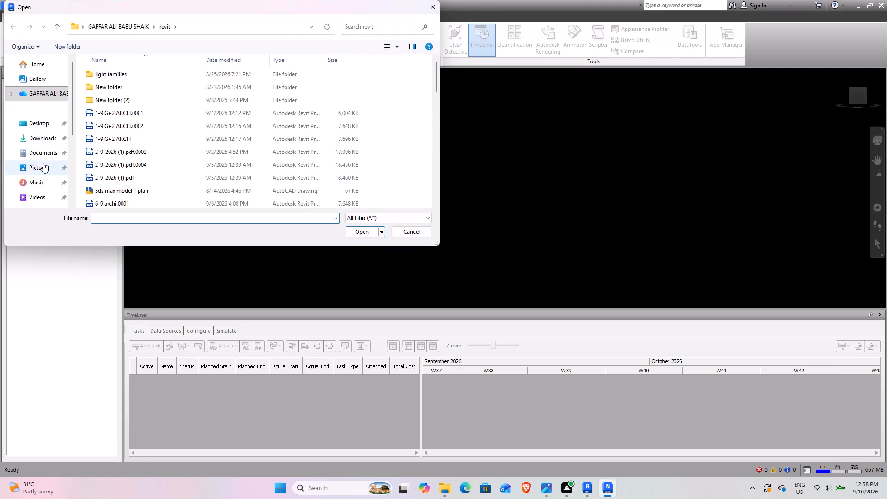
{"action": "scroll", "coordinate": [37, 176], "scroll_direction": "down", "scroll_amount": 4}
{"action": "left_click", "coordinate": [35, 170]}
{"action": "double_click", "coordinate": [105, 86]}
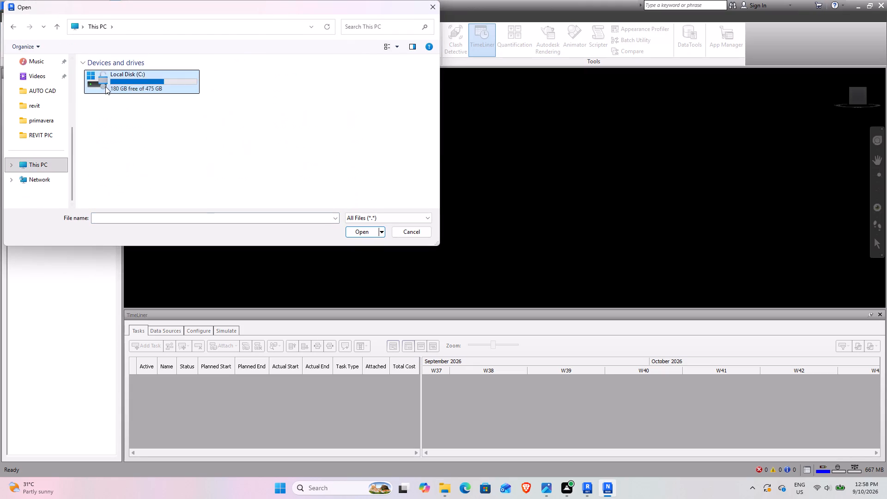
{"action": "scroll", "coordinate": [133, 197], "scroll_direction": "down", "scroll_amount": 3}
{"action": "left_click", "coordinate": [120, 157]}
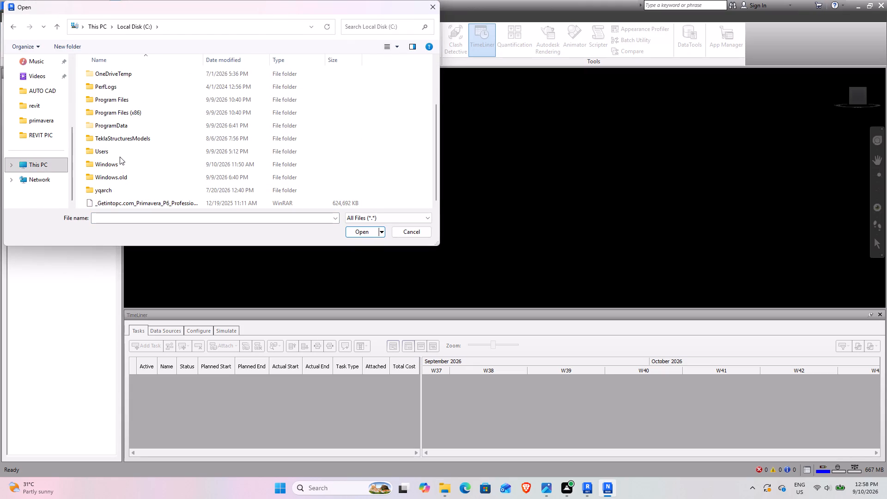
{"action": "double_click", "coordinate": [119, 154]}
{"action": "left_click", "coordinate": [120, 78]}
{"action": "double_click", "coordinate": [114, 85]}
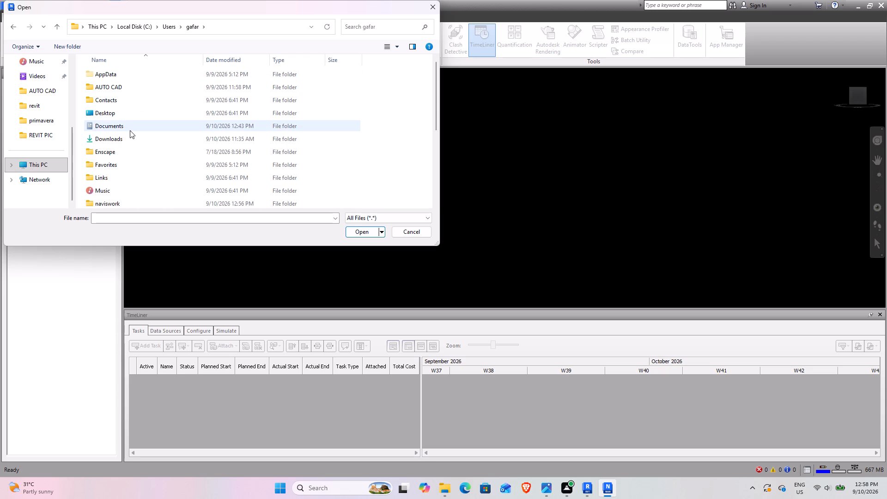
{"action": "double_click", "coordinate": [119, 199]}
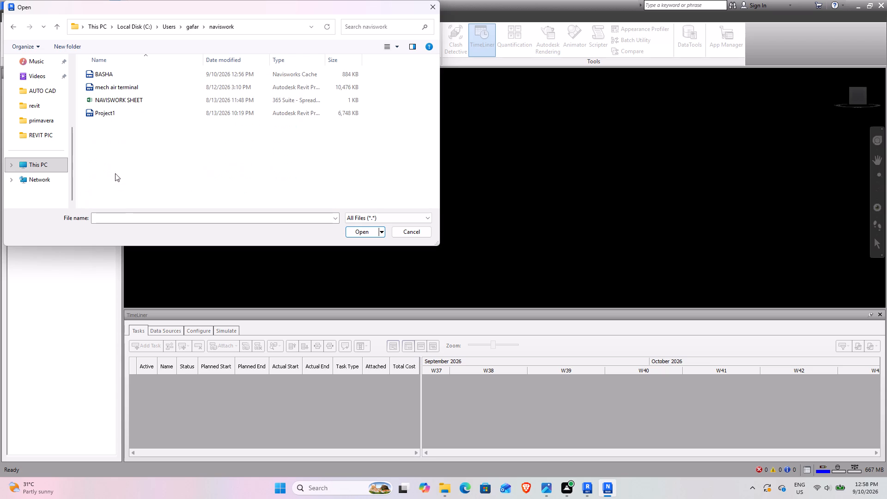
{"action": "left_click", "coordinate": [122, 75]}
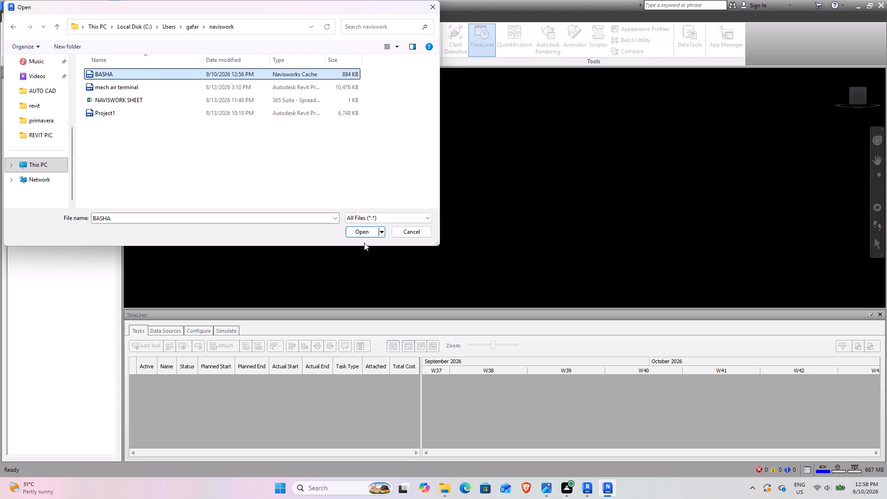
{"action": "left_click", "coordinate": [361, 231]}
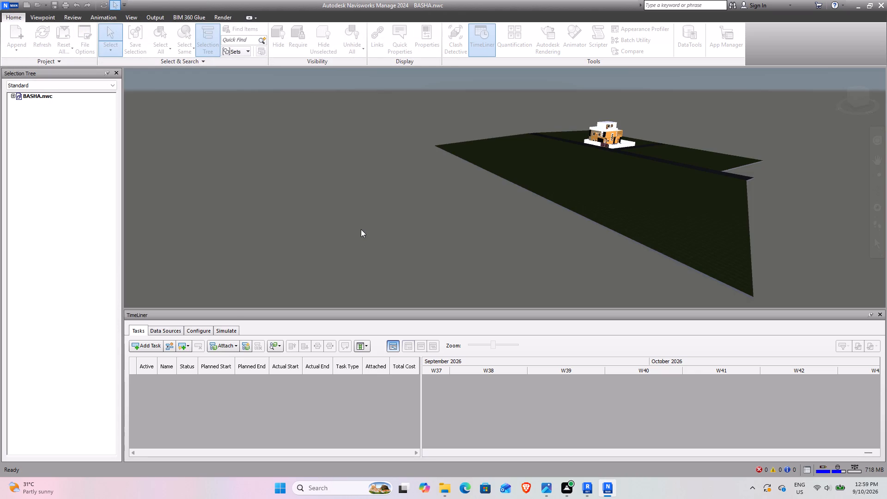
Examine the BASHA house within its site, looking closely at the front elevation, balcony and entrance from high and low angles.
{"action": "scroll", "coordinate": [601, 111], "scroll_direction": "up", "scroll_amount": 5}
{"action": "scroll", "coordinate": [719, 240], "scroll_direction": "up", "scroll_amount": 13}
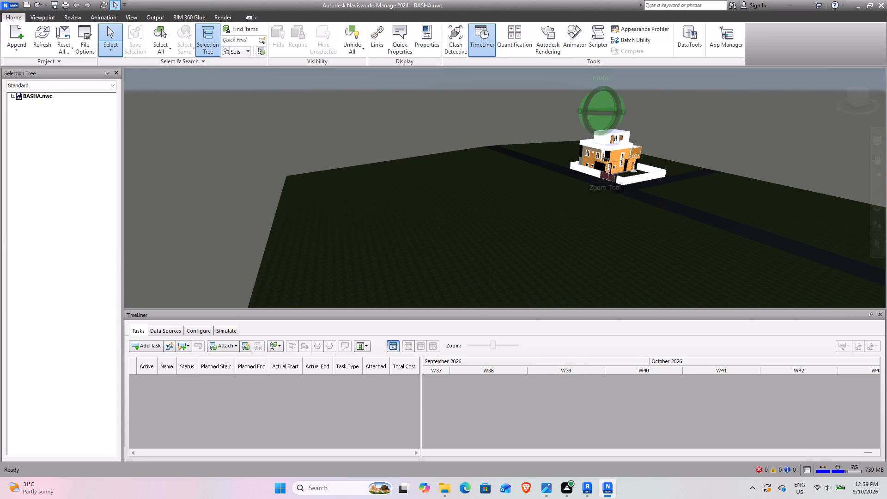
{"action": "left_click_drag", "start_coordinate": [570, 184], "coordinate": [685, 203], "text": "shift"}
{"action": "left_click", "coordinate": [709, 143]}
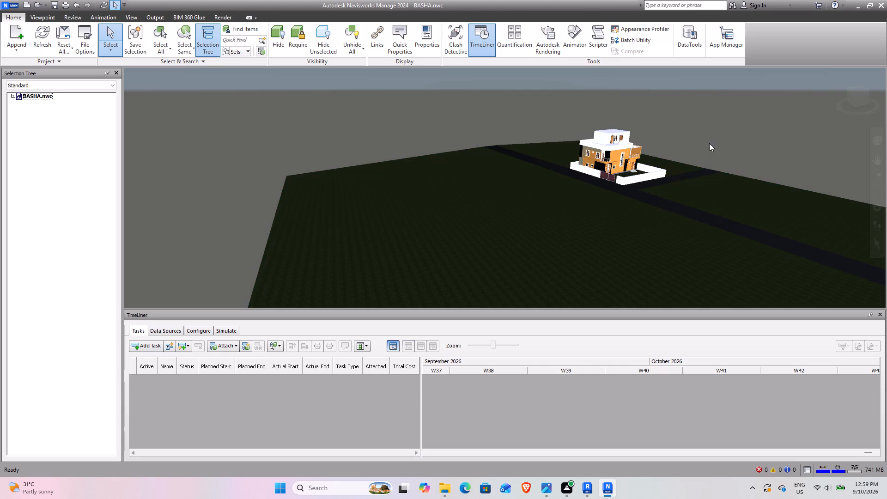
{"action": "middle_click_drag", "start_coordinate": [629, 169], "coordinate": [688, 179]}
{"action": "scroll", "coordinate": [688, 167], "scroll_direction": "up", "scroll_amount": 15}
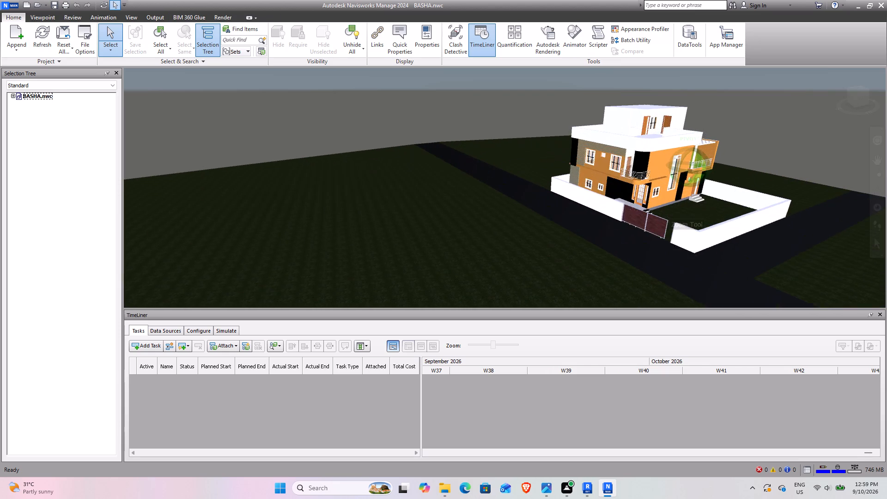
{"action": "middle_click_drag", "start_coordinate": [698, 189], "coordinate": [595, 224]}
{"action": "left_click_drag", "start_coordinate": [584, 227], "coordinate": [590, 226], "text": "shift"}
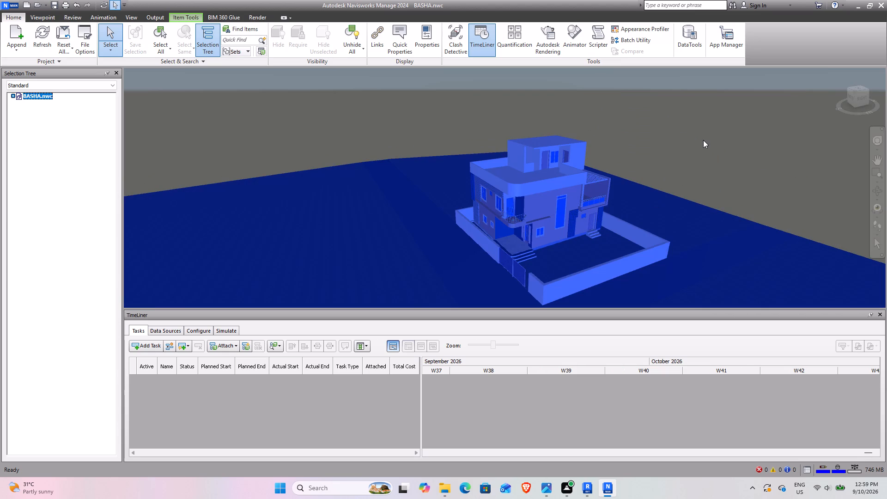
{"action": "left_click", "coordinate": [703, 140]}
{"action": "middle_click_drag", "start_coordinate": [574, 206], "coordinate": [593, 224], "text": "shift"}
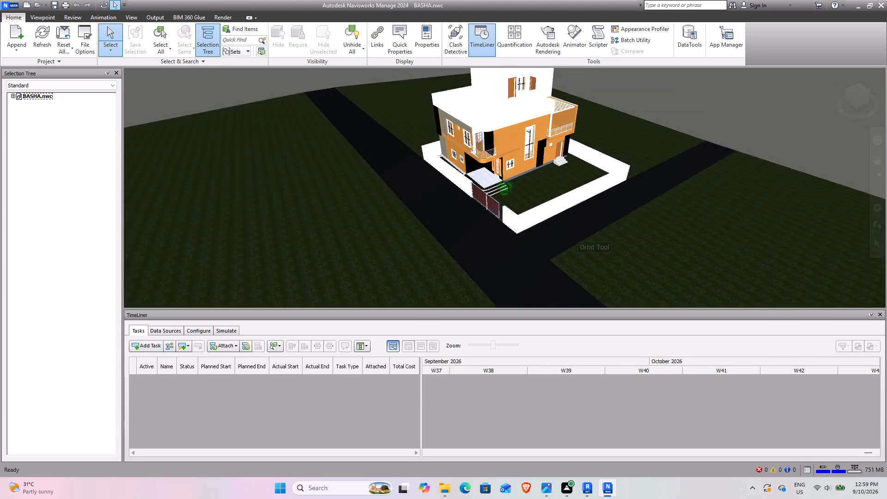
{"action": "middle_click_drag", "start_coordinate": [593, 224], "coordinate": [590, 216], "text": "shift"}
{"action": "scroll", "coordinate": [512, 144], "scroll_direction": "up", "scroll_amount": 15}
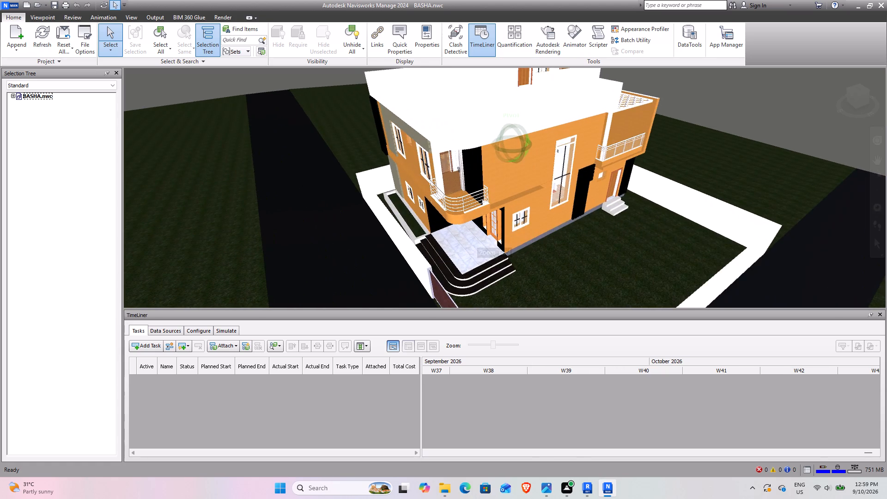
{"action": "middle_click_drag", "start_coordinate": [495, 223], "coordinate": [570, 164], "text": "shift"}
{"action": "middle_click_drag", "start_coordinate": [564, 167], "coordinate": [554, 213]}
{"action": "scroll", "coordinate": [526, 220], "scroll_direction": "down", "scroll_amount": 4}
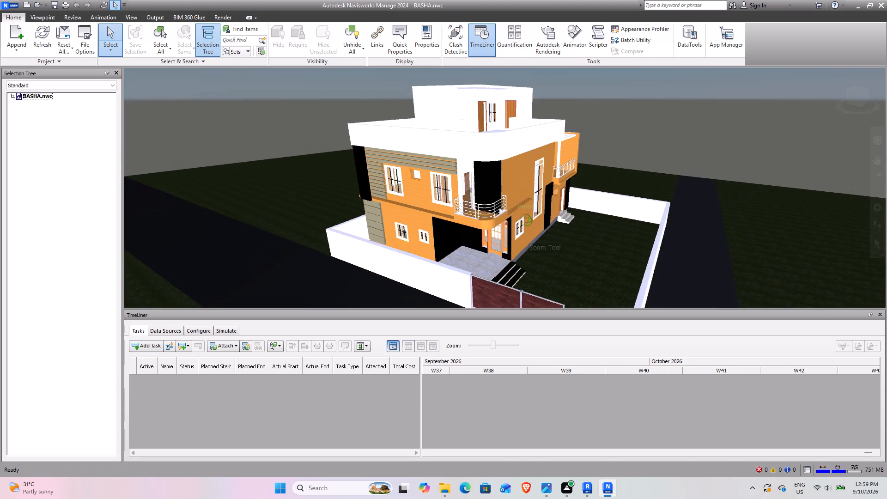
{"action": "middle_click_drag", "start_coordinate": [545, 219], "coordinate": [487, 199], "text": "shift"}
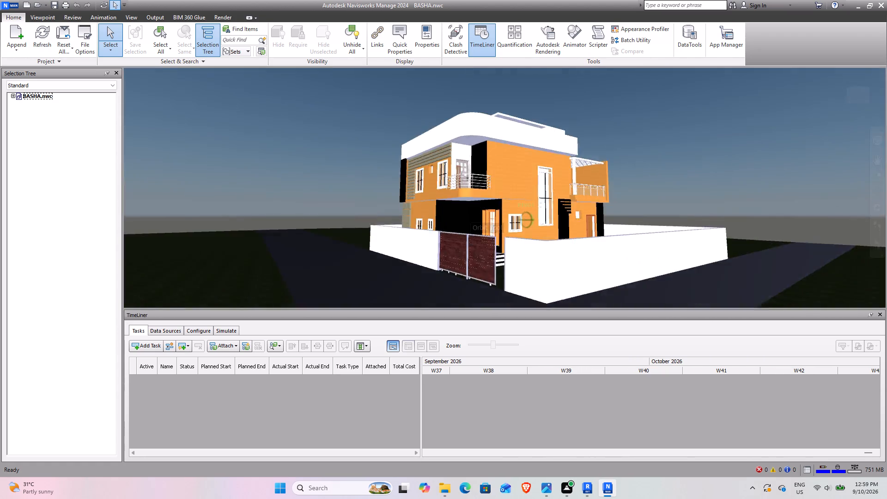
{"action": "middle_click_drag", "start_coordinate": [487, 199], "coordinate": [524, 224], "text": "shift"}
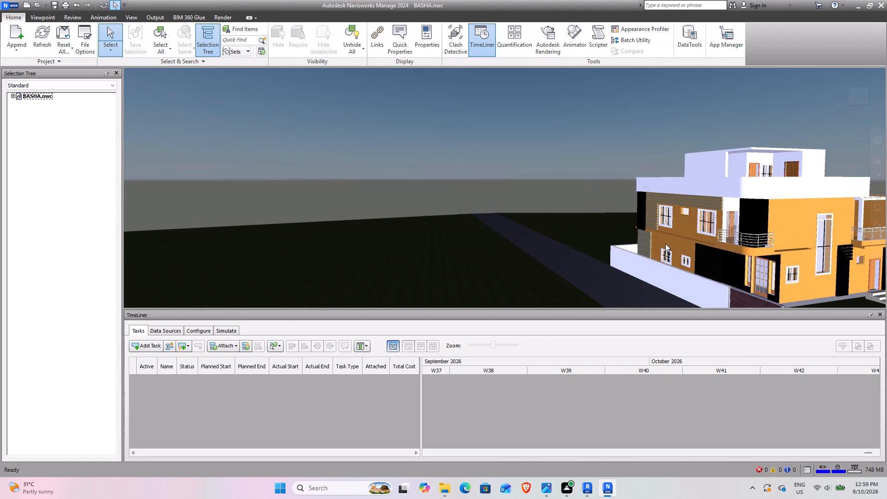
Examine the house's side facade, side yard, compound wall and front gate from several viewpoints.
{"action": "middle_click_drag", "start_coordinate": [662, 243], "coordinate": [243, 126]}
{"action": "middle_click_drag", "start_coordinate": [336, 157], "coordinate": [349, 226]}
{"action": "scroll", "coordinate": [345, 205], "scroll_direction": "down", "scroll_amount": 4}
{"action": "scroll", "coordinate": [302, 204], "scroll_direction": "down", "scroll_amount": 1, "text": "shift"}
{"action": "middle_click_drag", "start_coordinate": [302, 204], "coordinate": [316, 209], "text": "shift"}
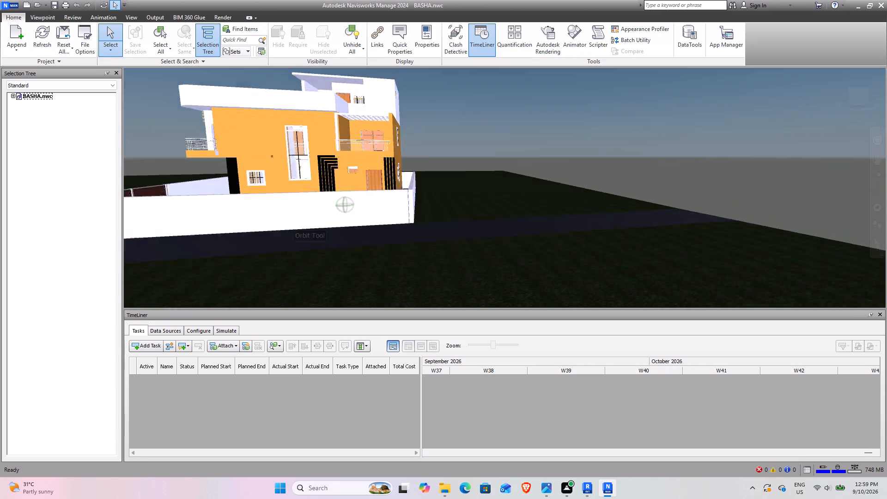
{"action": "middle_click_drag", "start_coordinate": [316, 209], "coordinate": [386, 225], "text": "shift"}
{"action": "middle_click_drag", "start_coordinate": [249, 223], "coordinate": [544, 207]}
{"action": "middle_click_drag", "start_coordinate": [395, 209], "coordinate": [412, 228]}
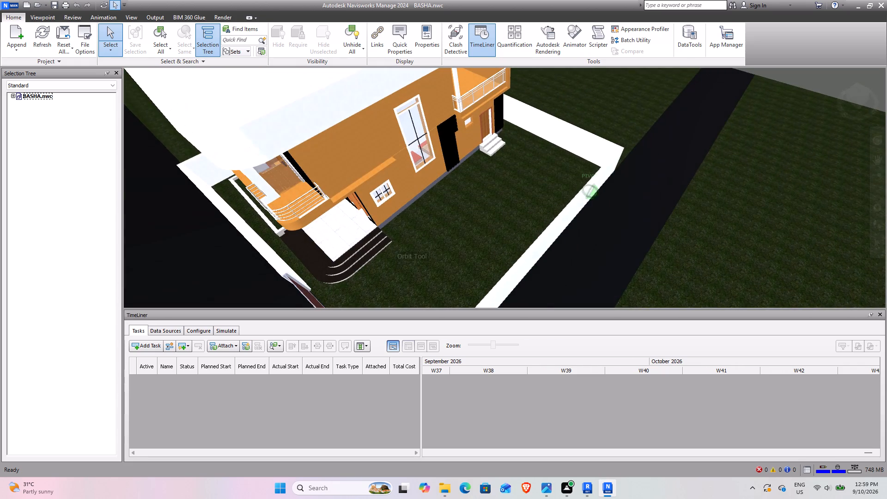
{"action": "middle_click_drag", "start_coordinate": [412, 228], "coordinate": [410, 231]}
{"action": "middle_click_drag", "start_coordinate": [399, 236], "coordinate": [430, 212]}
{"action": "middle_click_drag", "start_coordinate": [358, 221], "coordinate": [432, 182]}
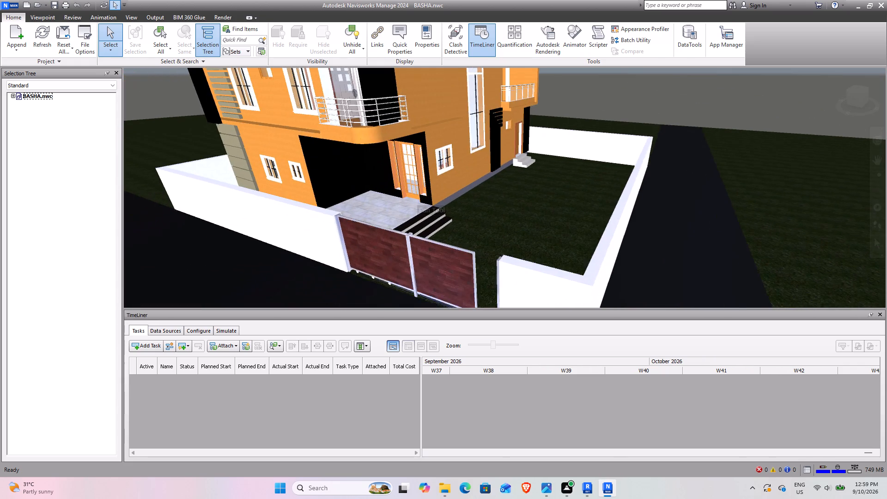
{"action": "middle_click_drag", "start_coordinate": [432, 182], "coordinate": [445, 178]}
{"action": "scroll", "coordinate": [443, 179], "scroll_direction": "down", "scroll_amount": 8}
{"action": "middle_click_drag", "start_coordinate": [490, 202], "coordinate": [572, 192], "text": "shift"}
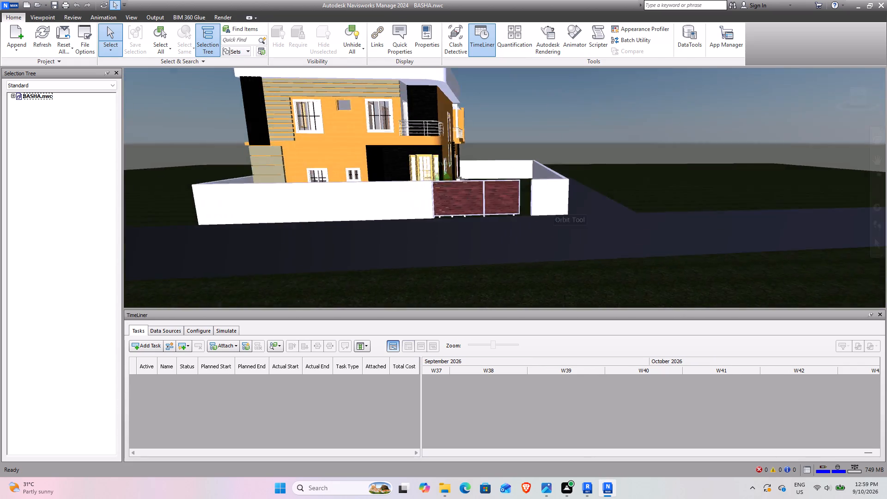
Examine the entrance steps, gate and walled yard of the house from above and at street level.
{"action": "middle_click_drag", "start_coordinate": [572, 192], "coordinate": [455, 207], "text": "shift"}
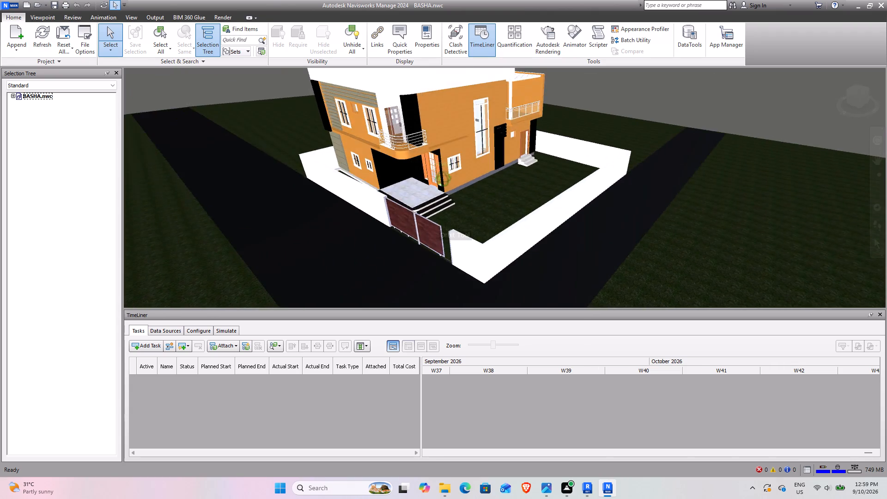
{"action": "middle_click_drag", "start_coordinate": [455, 207], "coordinate": [430, 201], "text": "shift"}
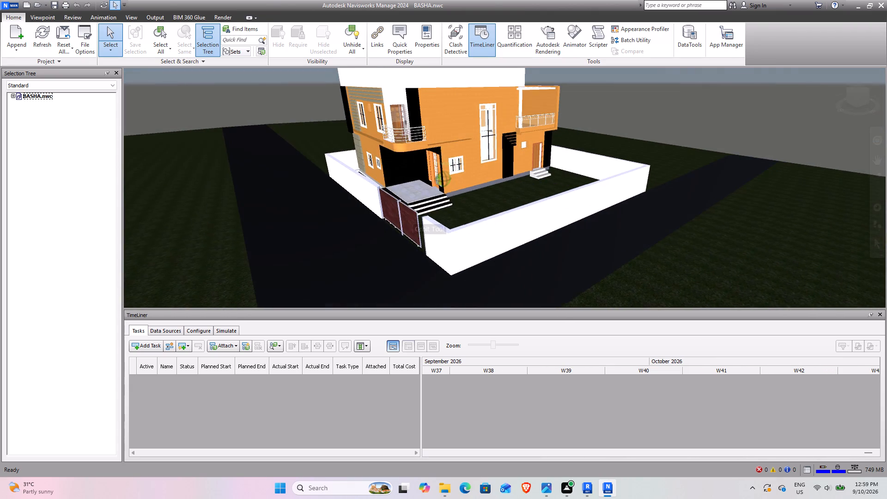
{"action": "middle_click_drag", "start_coordinate": [430, 201], "coordinate": [417, 240], "text": "shift"}
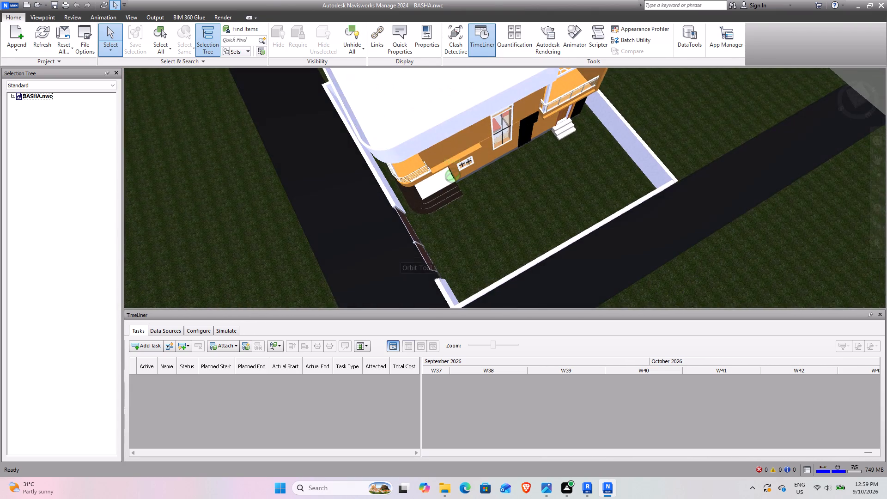
{"action": "middle_click_drag", "start_coordinate": [417, 240], "coordinate": [415, 238], "text": "shift"}
{"action": "scroll", "coordinate": [453, 186], "scroll_direction": "up", "scroll_amount": 8}
{"action": "scroll", "coordinate": [450, 249], "scroll_direction": "down", "scroll_amount": 5}
{"action": "middle_click_drag", "start_coordinate": [449, 263], "coordinate": [451, 259], "text": "shift"}
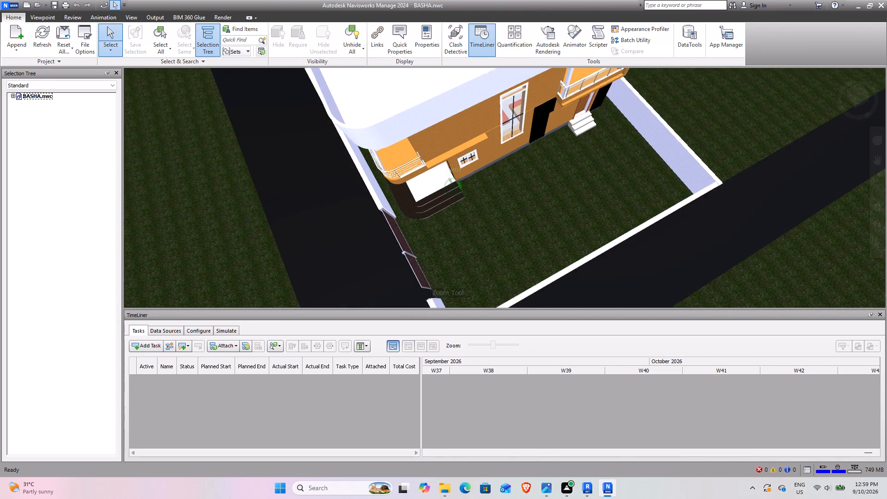
{"action": "middle_click_drag", "start_coordinate": [451, 259], "coordinate": [505, 209], "text": "shift"}
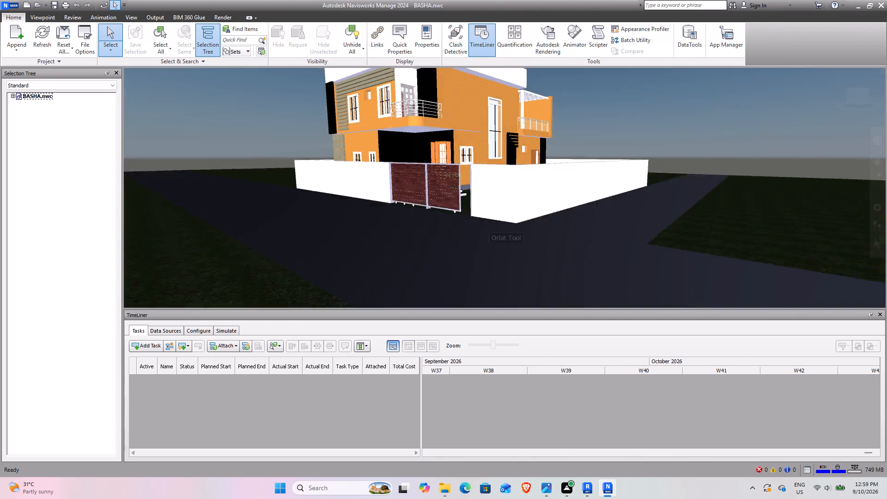
{"action": "middle_click_drag", "start_coordinate": [505, 209], "coordinate": [495, 212], "text": "shift"}
{"action": "middle_click_drag", "start_coordinate": [541, 164], "coordinate": [519, 234]}
{"action": "middle_click_drag", "start_coordinate": [519, 222], "coordinate": [503, 176]}
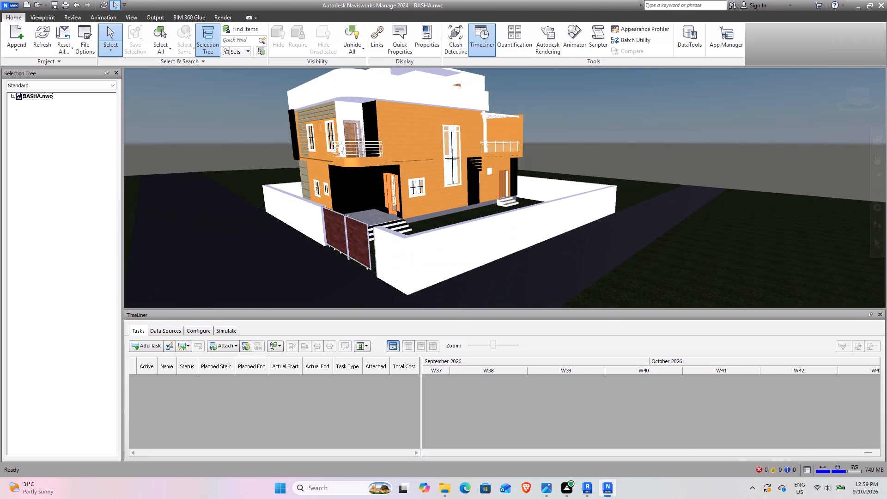
{"action": "middle_click_drag", "start_coordinate": [489, 180], "coordinate": [480, 191]}
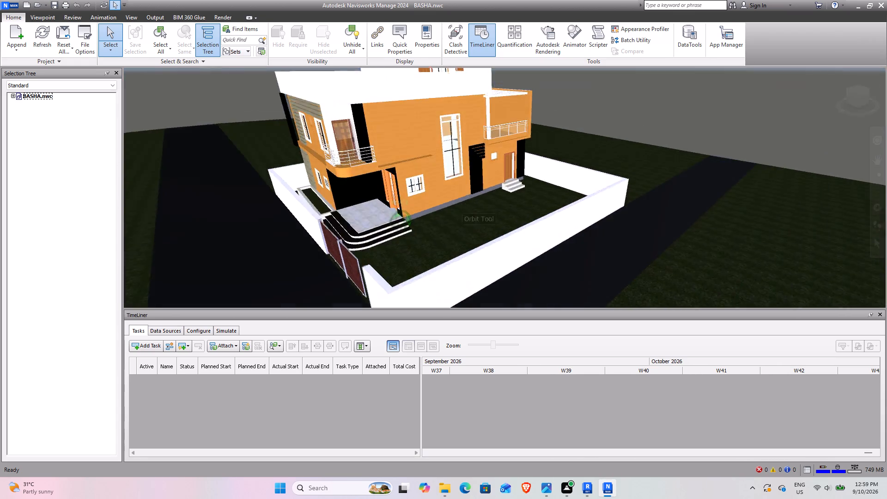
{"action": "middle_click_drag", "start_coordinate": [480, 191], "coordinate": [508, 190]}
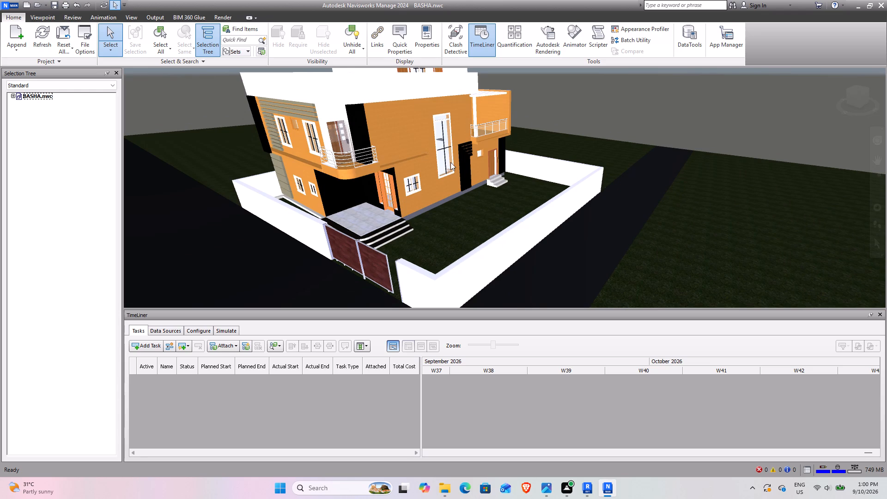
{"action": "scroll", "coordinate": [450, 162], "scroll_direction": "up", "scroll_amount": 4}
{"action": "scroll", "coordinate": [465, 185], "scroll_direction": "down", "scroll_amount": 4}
Undock the TimeLiner window from beneath the 3D view and close it.
{"action": "left_click_drag", "start_coordinate": [824, 312], "coordinate": [824, 315]}
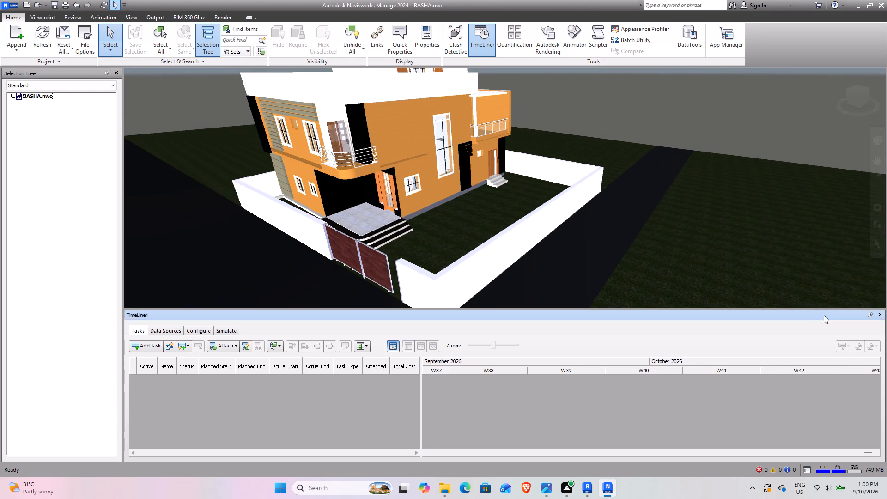
{"action": "left_click_drag", "start_coordinate": [824, 315], "coordinate": [824, 327]}
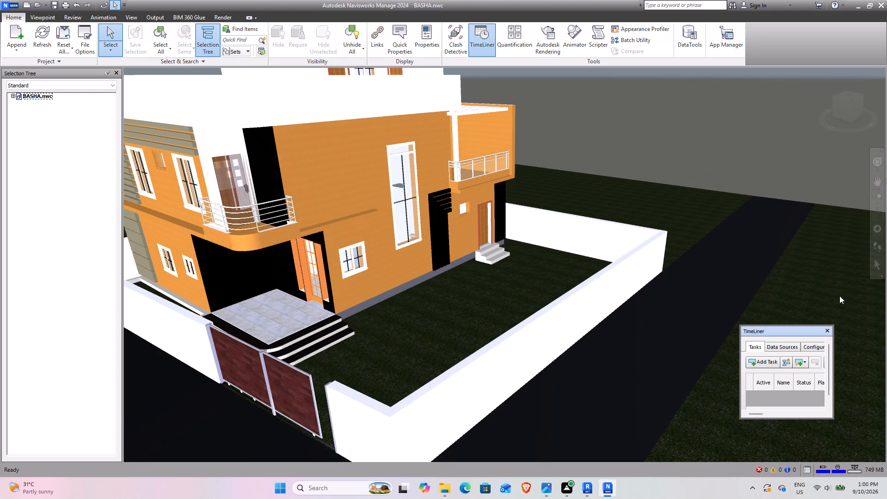
{"action": "left_click", "coordinate": [830, 328]}
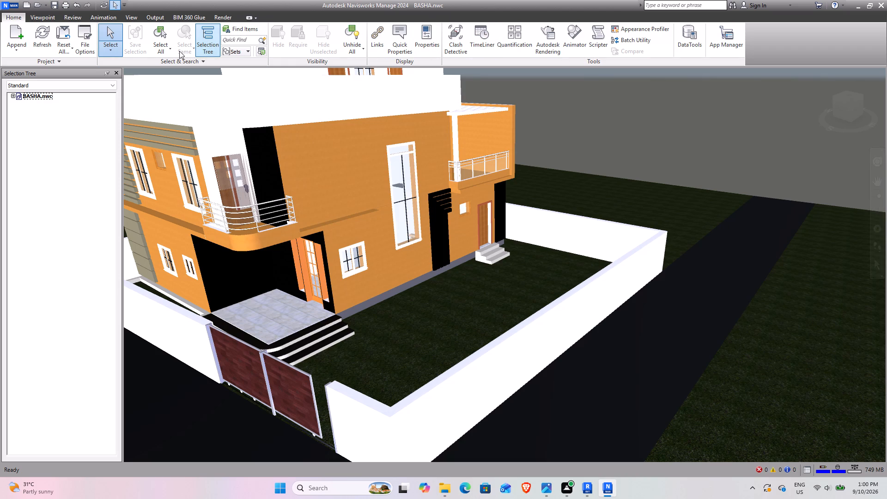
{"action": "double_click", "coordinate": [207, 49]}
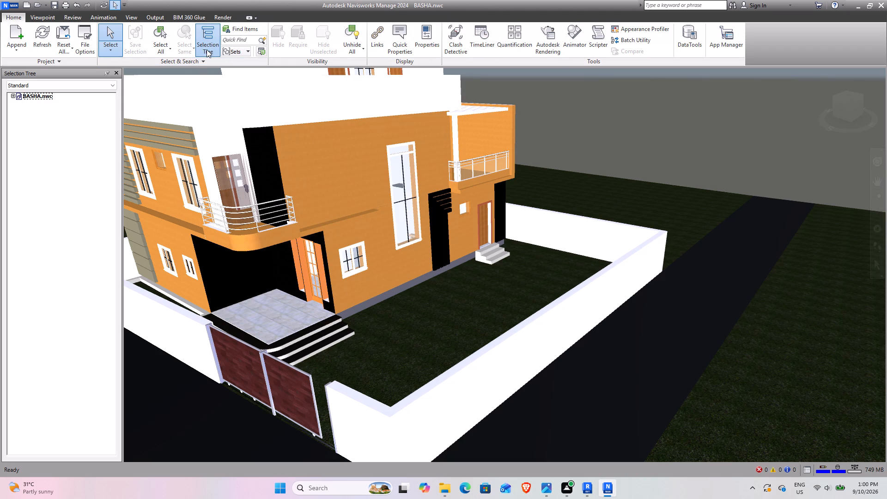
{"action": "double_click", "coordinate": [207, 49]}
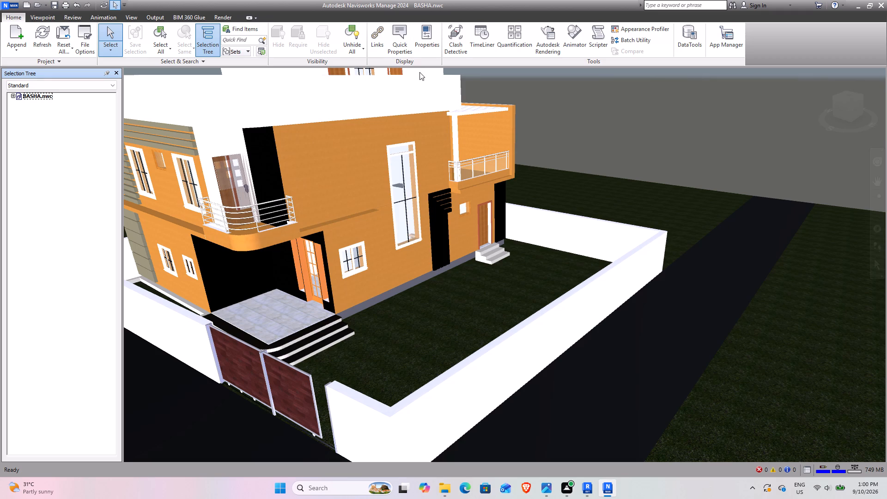
Reopen the TimeLiner window over the 3D view of the house.
{"action": "double_click", "coordinate": [493, 34]}
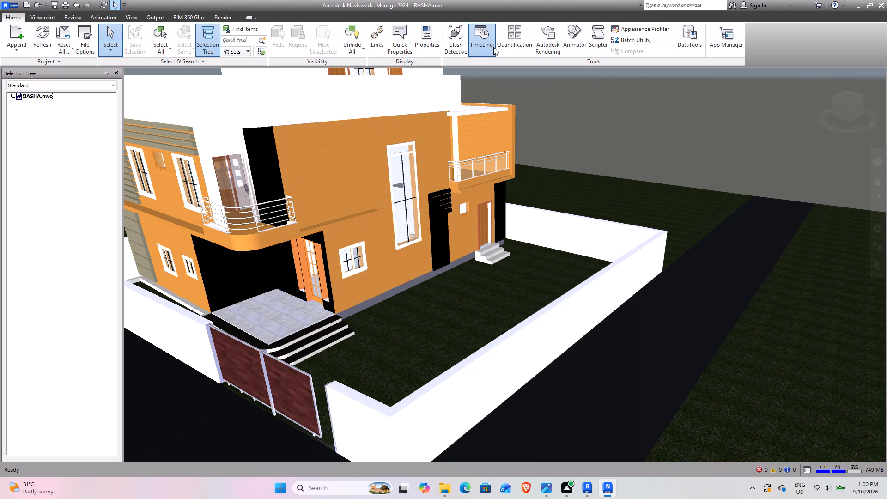
{"action": "left_click", "coordinate": [492, 46]}
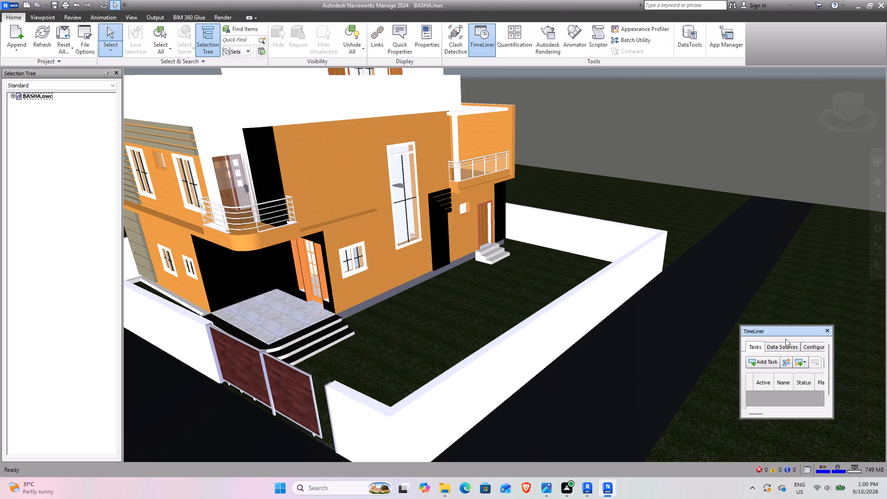
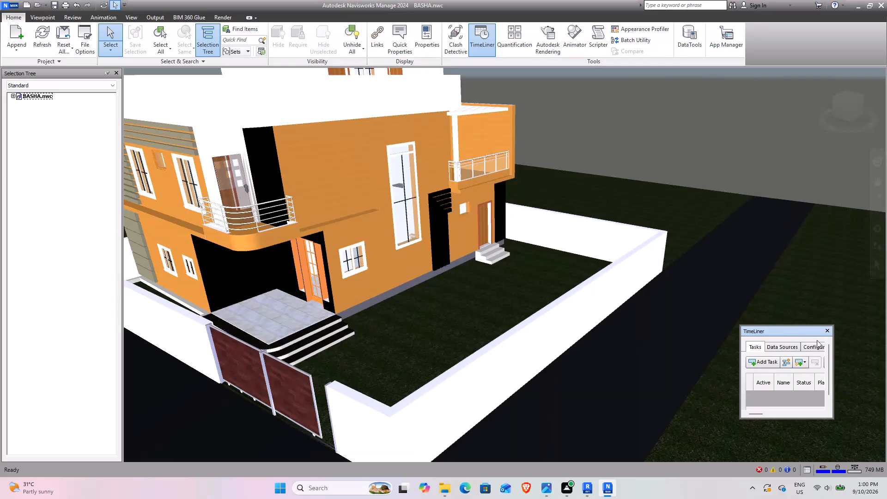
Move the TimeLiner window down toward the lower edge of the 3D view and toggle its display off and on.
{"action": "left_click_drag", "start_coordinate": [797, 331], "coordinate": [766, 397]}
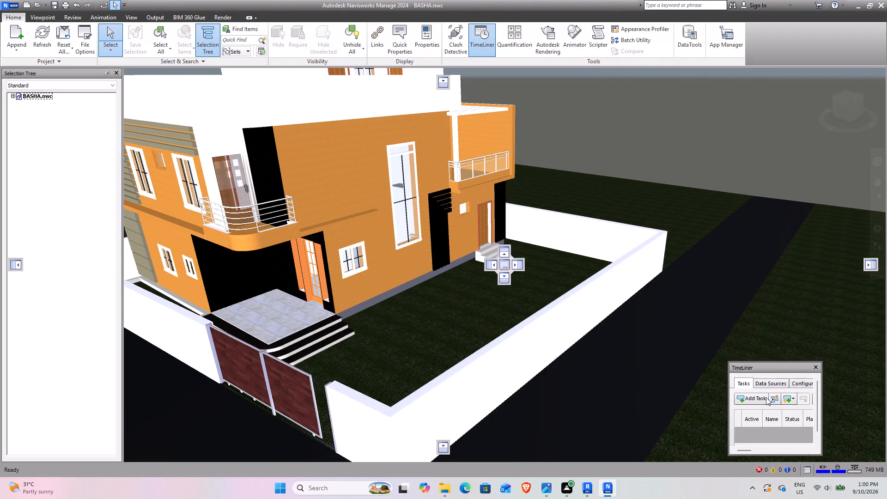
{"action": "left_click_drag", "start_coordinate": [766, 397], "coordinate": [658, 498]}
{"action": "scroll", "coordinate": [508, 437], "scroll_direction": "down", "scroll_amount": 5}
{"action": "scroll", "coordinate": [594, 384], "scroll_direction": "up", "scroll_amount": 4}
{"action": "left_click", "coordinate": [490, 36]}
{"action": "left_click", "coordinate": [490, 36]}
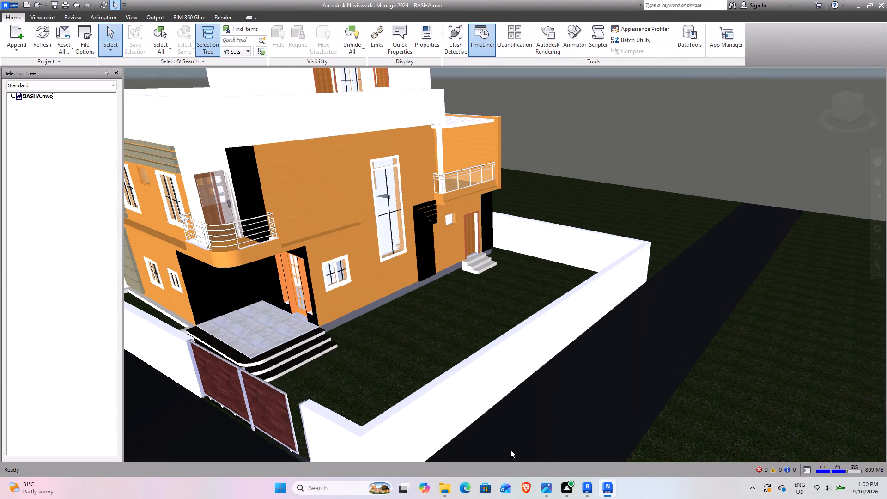
Undo the recent view changes to step back through earlier viewpoints of the house, and frame the whole walled plot.
{"action": "scroll", "coordinate": [747, 381], "scroll_direction": "down", "scroll_amount": 5}
{"action": "middle_click_drag", "start_coordinate": [641, 321], "coordinate": [641, 259]}
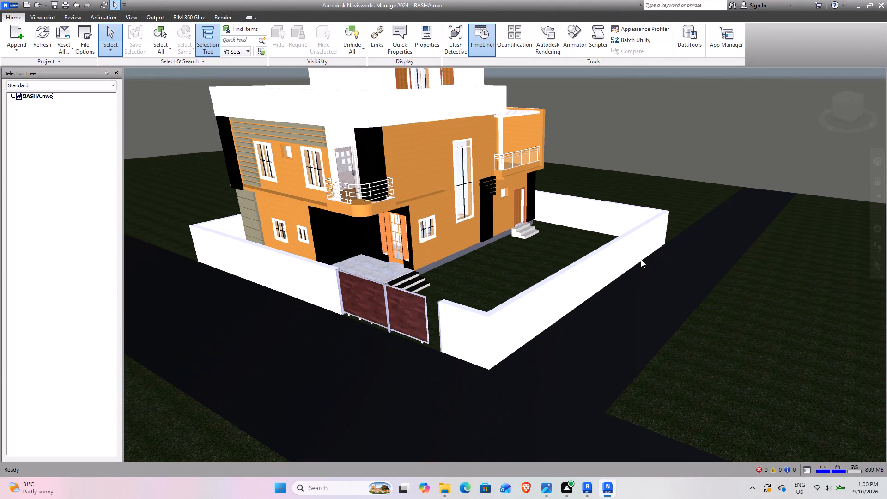
{"action": "key", "text": "ctrl+z"}
{"action": "key", "text": "ctrl+z"}
{"action": "key", "text": "ctrl+z"}
{"action": "key", "text": "ctrl+z"}
{"action": "key", "text": "ctrl+z"}
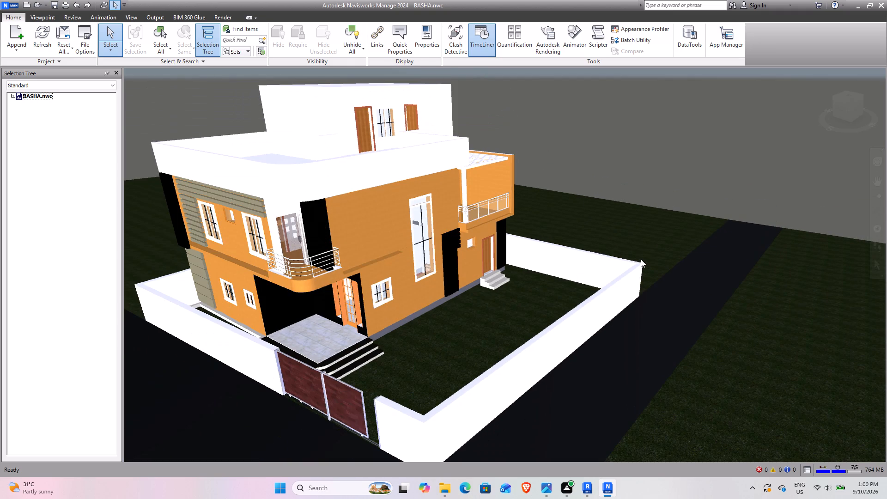
{"action": "key", "text": "ctrl+z"}
{"action": "key", "text": "ctrl+z"}
{"action": "key", "text": "ctrl+z"}
{"action": "key", "text": "ctrl+z"}
{"action": "key", "text": "ctrl+z"}
{"action": "key", "text": "ctrl+z"}
{"action": "key", "text": "ctrl+z"}
{"action": "key", "text": "ctrl+z"}
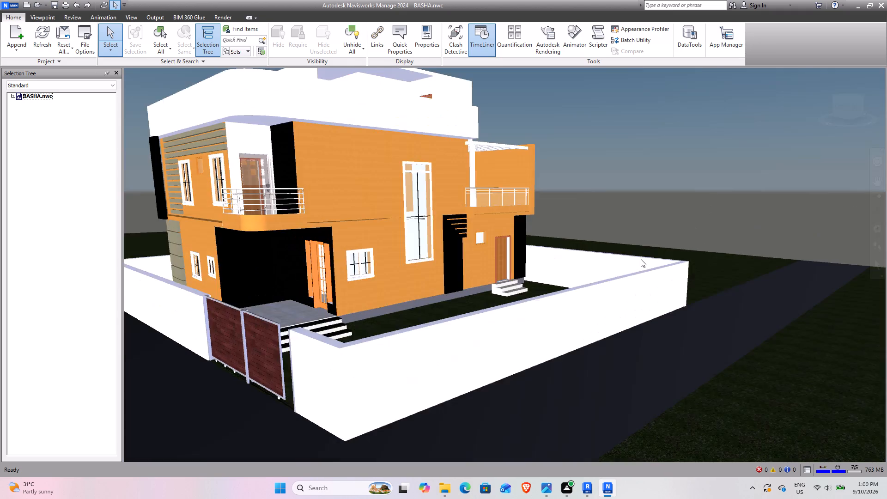
{"action": "key", "text": "ctrl+z"}
{"action": "key", "text": "ctrl+z"}
{"action": "key", "text": "ctrl+z"}
{"action": "key", "text": "ctrl+z"}
{"action": "key", "text": "ctrl+z"}
{"action": "key", "text": "ctrl+z"}
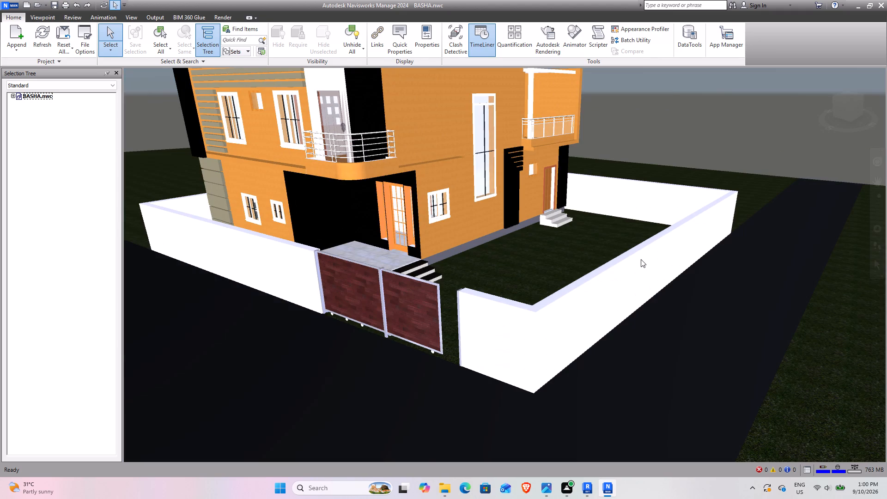
{"action": "scroll", "coordinate": [615, 252], "scroll_direction": "down", "scroll_amount": 8}
{"action": "middle_click_drag", "start_coordinate": [670, 230], "coordinate": [659, 249]}
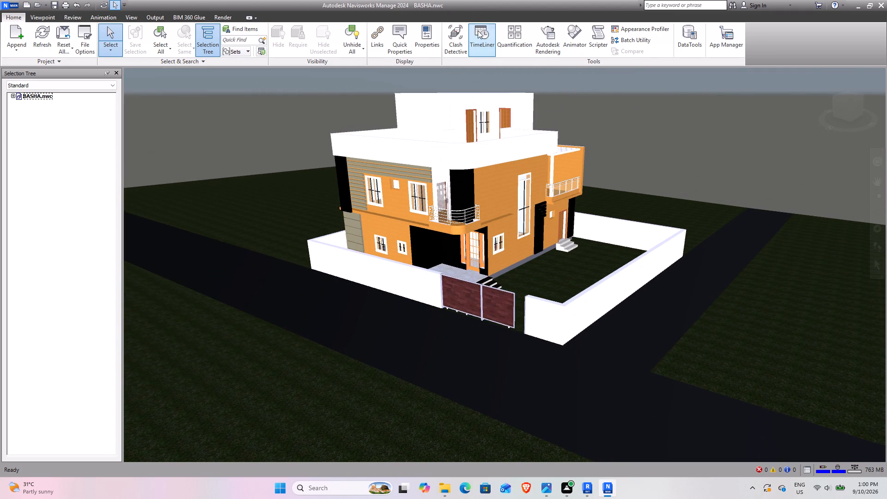
Close the TimeLiner window.
{"action": "left_click", "coordinate": [480, 37]}
Add the TimeLiner command to the Quick Access Toolbar.
{"action": "right_click", "coordinate": [484, 40]}
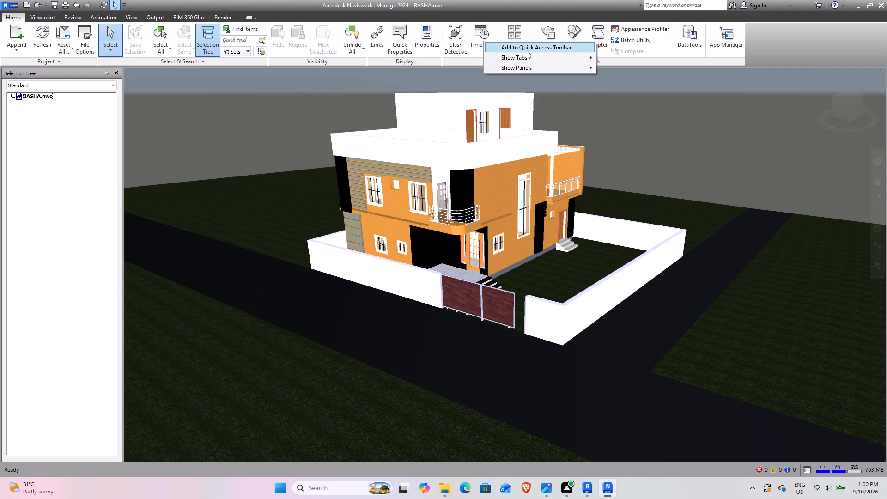
{"action": "left_click", "coordinate": [528, 48]}
{"action": "right_click", "coordinate": [473, 41]}
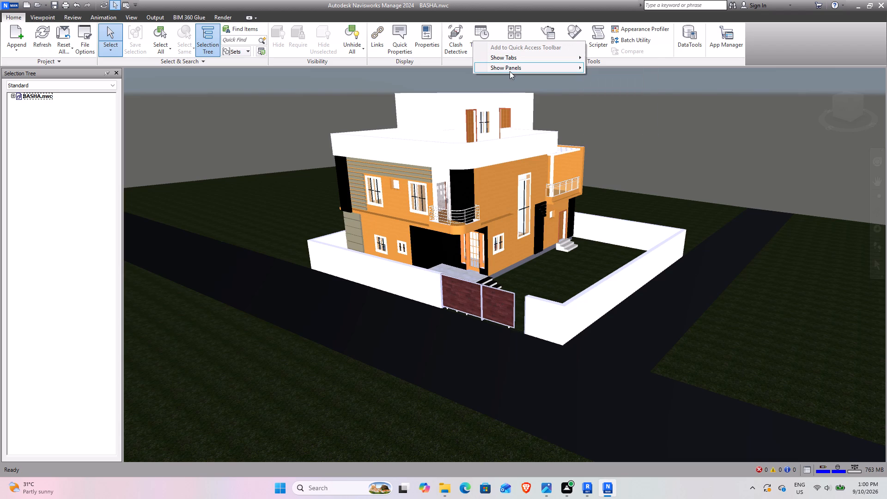
{"action": "left_click", "coordinate": [631, 157]}
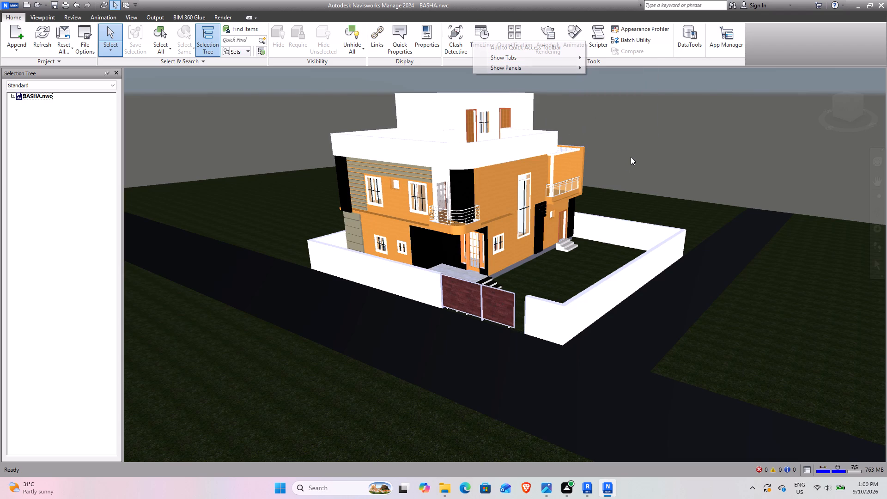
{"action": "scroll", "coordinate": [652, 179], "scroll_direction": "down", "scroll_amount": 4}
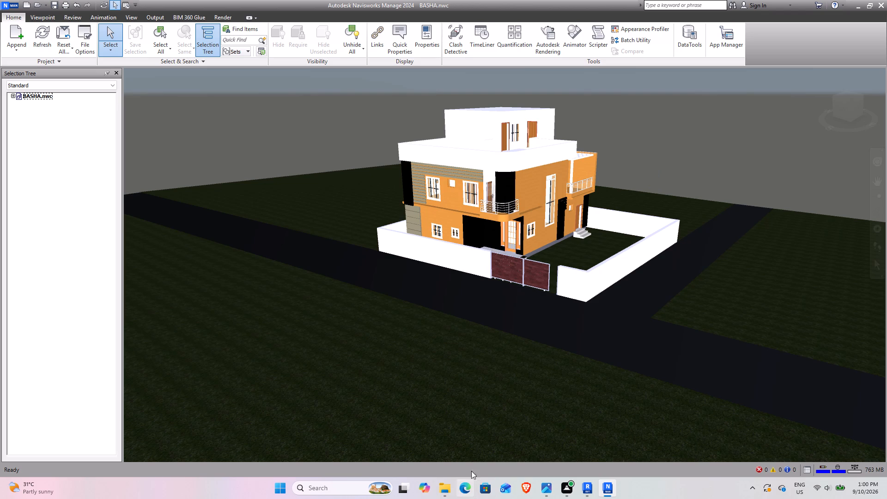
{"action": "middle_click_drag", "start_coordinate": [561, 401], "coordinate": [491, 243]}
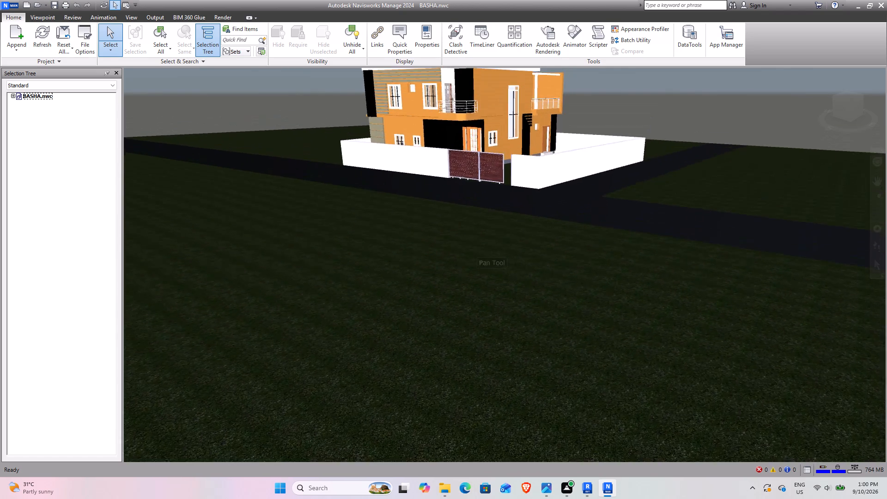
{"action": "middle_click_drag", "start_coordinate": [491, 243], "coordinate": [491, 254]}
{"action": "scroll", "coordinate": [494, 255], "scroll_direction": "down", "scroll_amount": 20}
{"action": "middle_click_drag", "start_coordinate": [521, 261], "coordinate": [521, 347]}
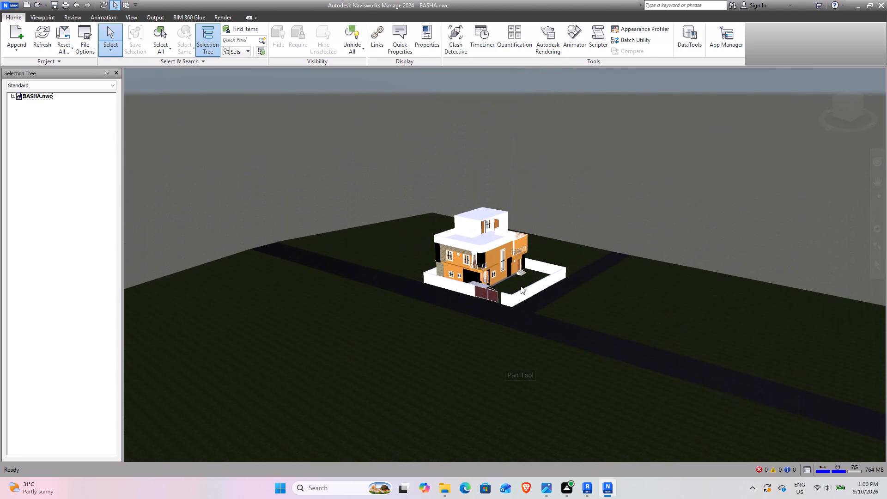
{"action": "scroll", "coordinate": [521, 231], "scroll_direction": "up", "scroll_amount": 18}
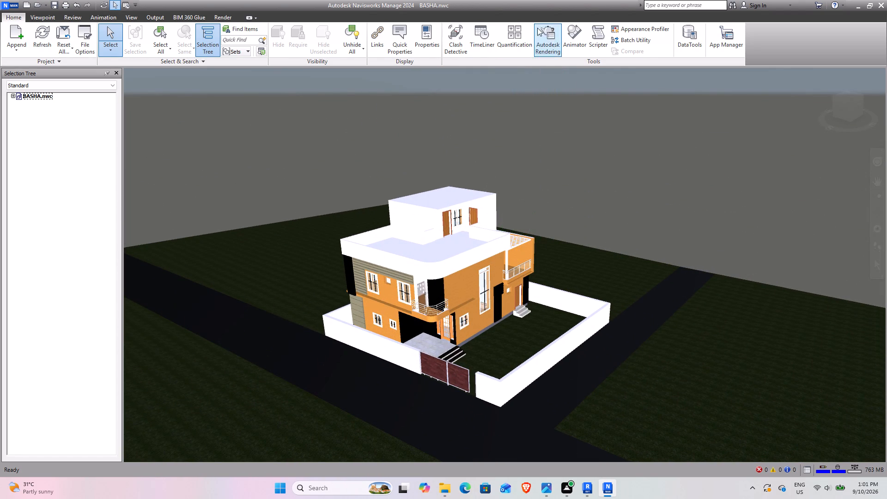
Hide the Home tab from the ribbon.
{"action": "right_click", "coordinate": [491, 47]}
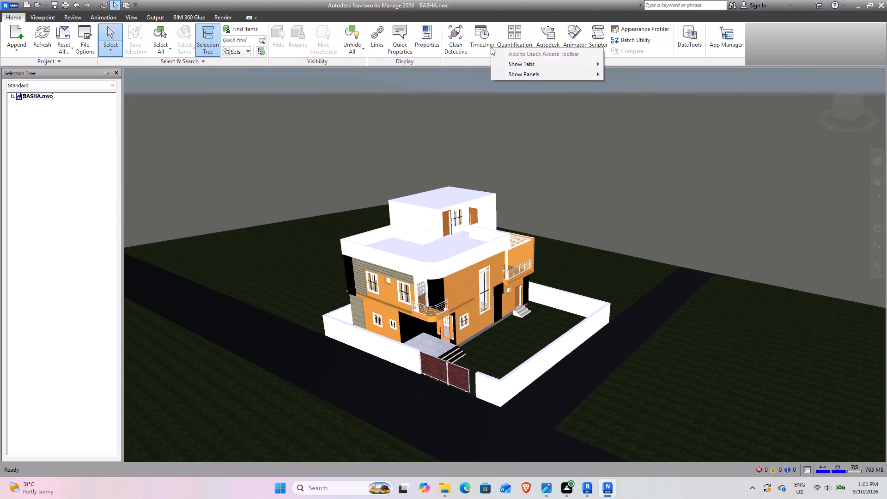
{"action": "left_click", "coordinate": [626, 68]}
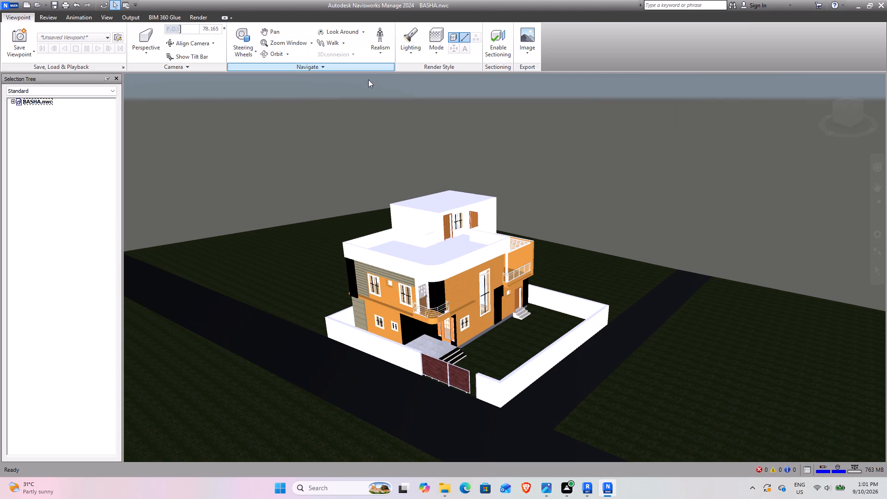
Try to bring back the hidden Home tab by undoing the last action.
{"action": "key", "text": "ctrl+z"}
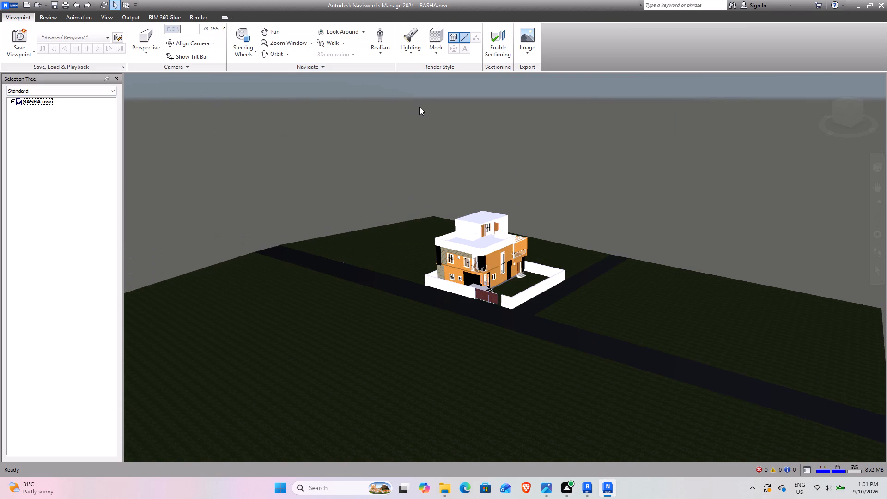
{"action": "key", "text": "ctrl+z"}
Look through the Animation, View and Render command sets for the missing Home commands.
{"action": "left_click", "coordinate": [41, 16]}
{"action": "left_click", "coordinate": [84, 14]}
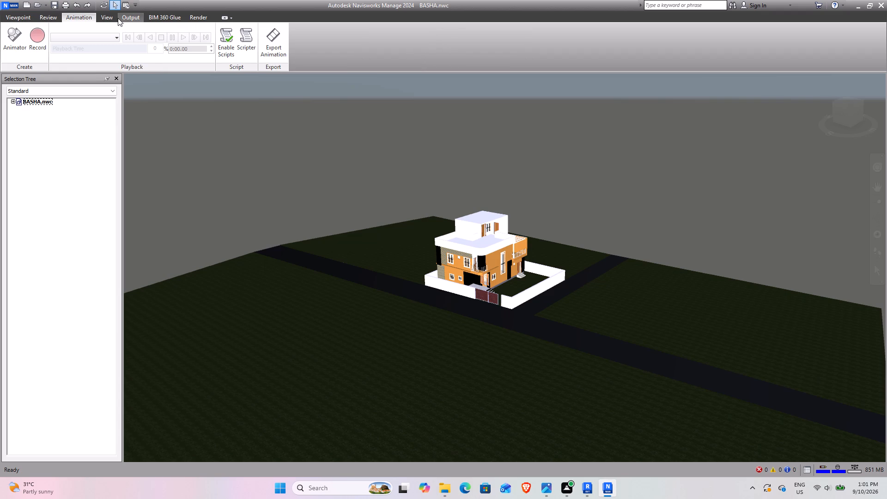
{"action": "left_click", "coordinate": [118, 18]}
{"action": "left_click", "coordinate": [100, 19]}
{"action": "double_click", "coordinate": [193, 12]}
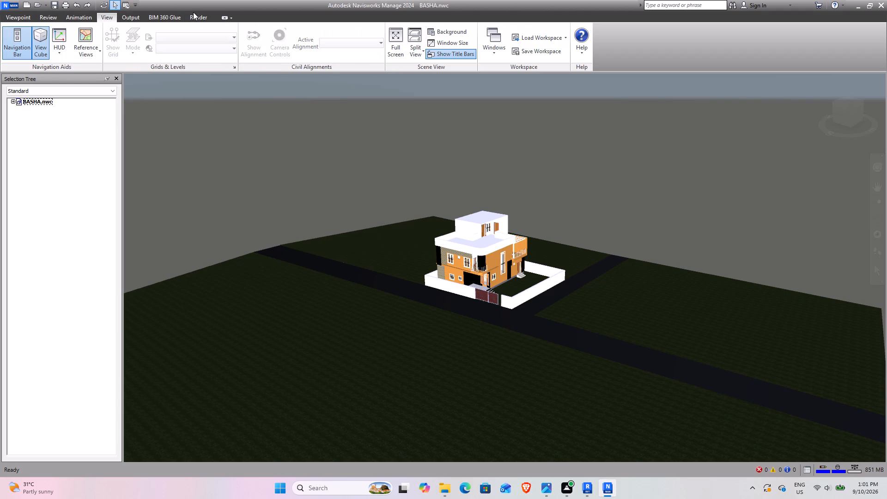
{"action": "left_click", "coordinate": [193, 17]}
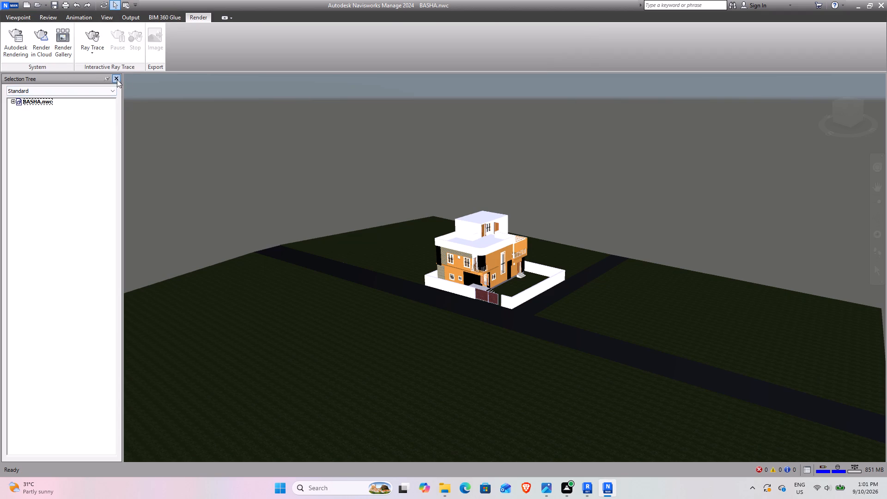
Close the Selection Tree window.
{"action": "left_click", "coordinate": [116, 80]}
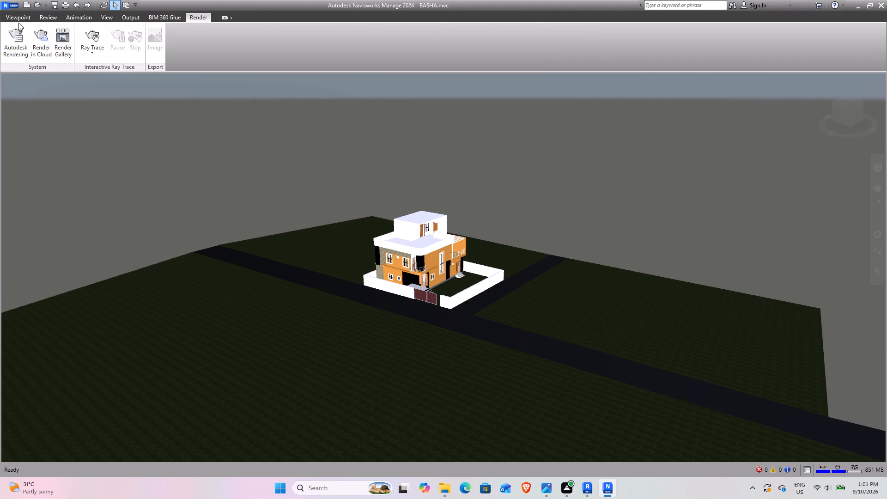
Look through the file commands and the Viewpoint, BIM 360 Glue, Output and Animation command sets for the missing Home commands.
{"action": "left_click", "coordinate": [18, 23]}
{"action": "left_click", "coordinate": [18, 19]}
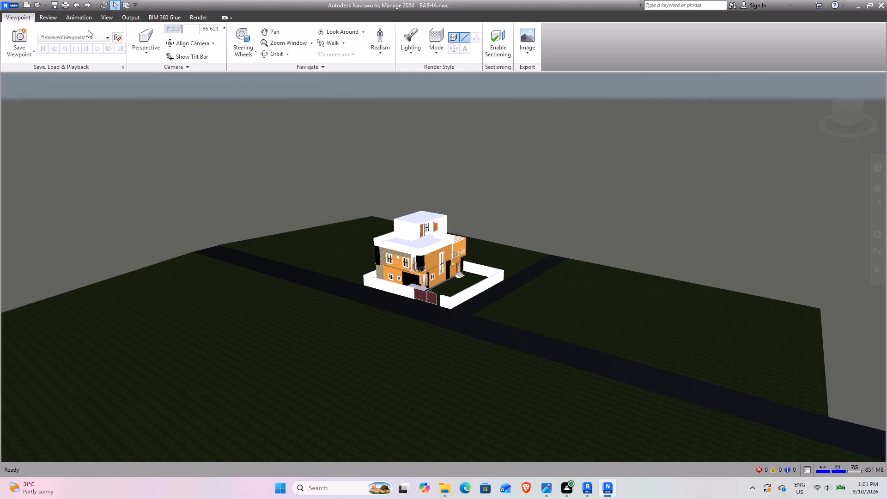
{"action": "left_click", "coordinate": [6, 2]}
{"action": "left_click", "coordinate": [261, 237]}
{"action": "left_click_drag", "start_coordinate": [382, 249], "coordinate": [377, 249]}
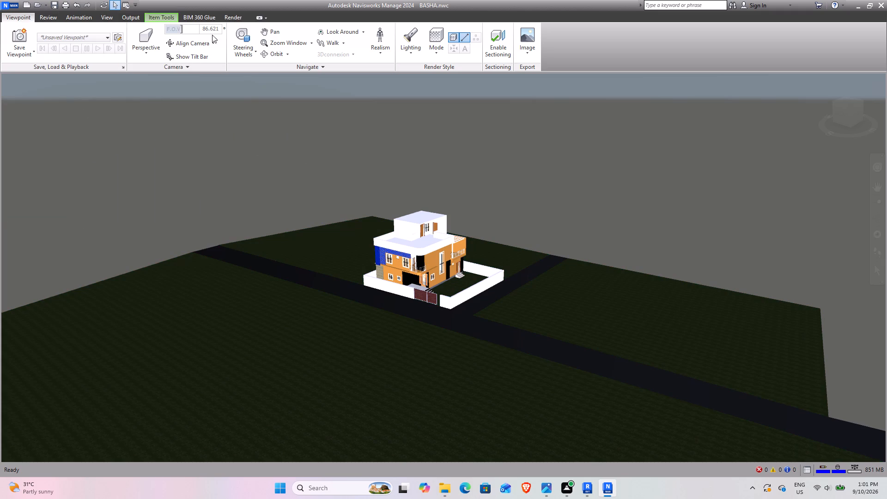
{"action": "left_click", "coordinate": [203, 20]}
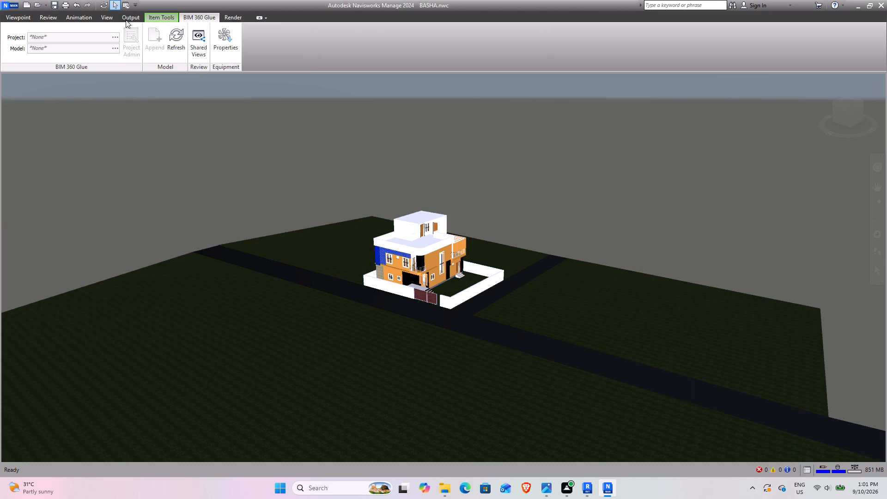
{"action": "left_click", "coordinate": [126, 20]}
{"action": "left_click", "coordinate": [109, 19]}
{"action": "left_click", "coordinate": [127, 18]}
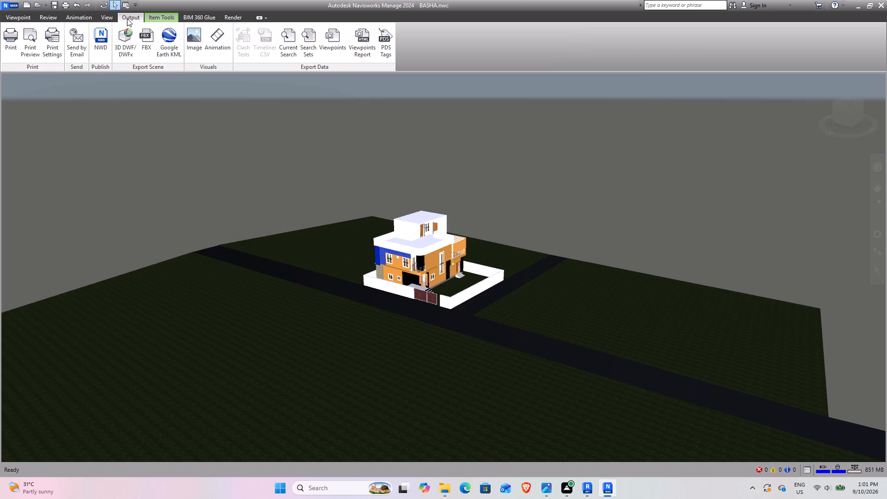
{"action": "left_click", "coordinate": [81, 21]}
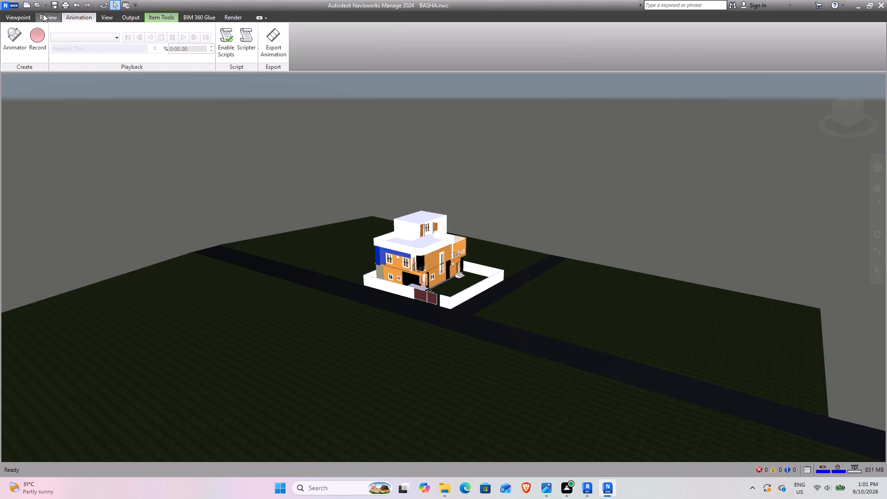
{"action": "left_click", "coordinate": [43, 14]}
{"action": "left_click", "coordinate": [25, 14]}
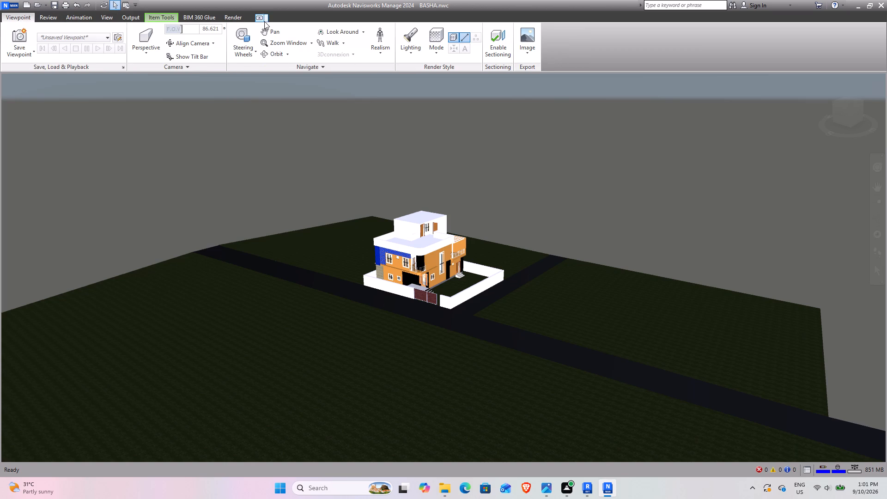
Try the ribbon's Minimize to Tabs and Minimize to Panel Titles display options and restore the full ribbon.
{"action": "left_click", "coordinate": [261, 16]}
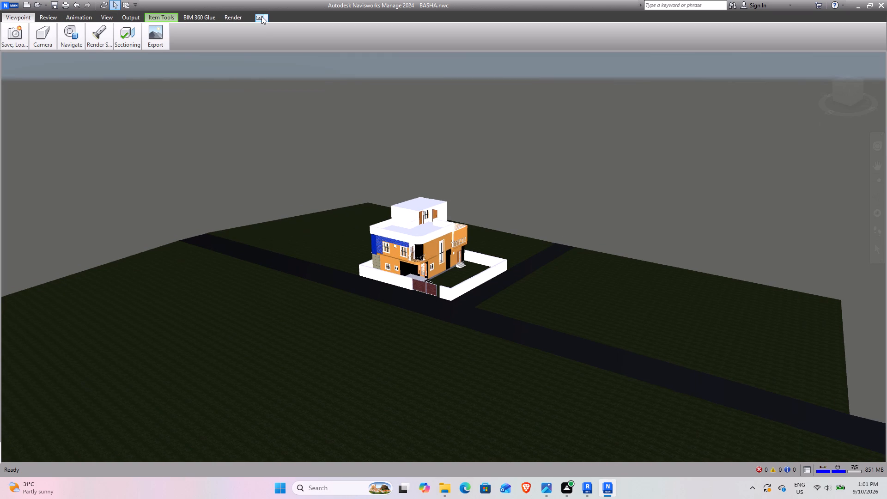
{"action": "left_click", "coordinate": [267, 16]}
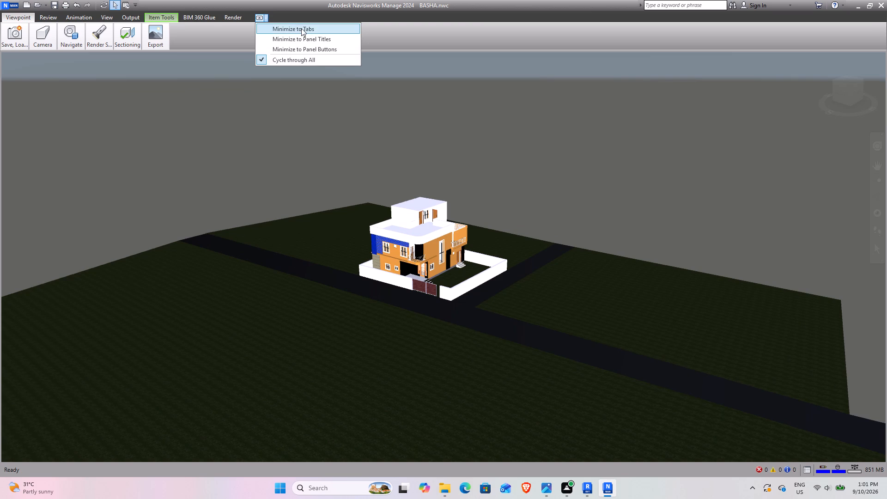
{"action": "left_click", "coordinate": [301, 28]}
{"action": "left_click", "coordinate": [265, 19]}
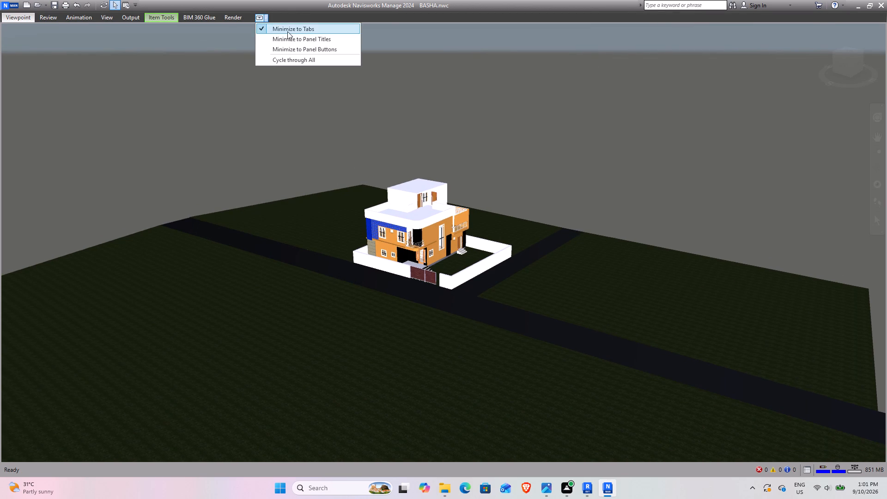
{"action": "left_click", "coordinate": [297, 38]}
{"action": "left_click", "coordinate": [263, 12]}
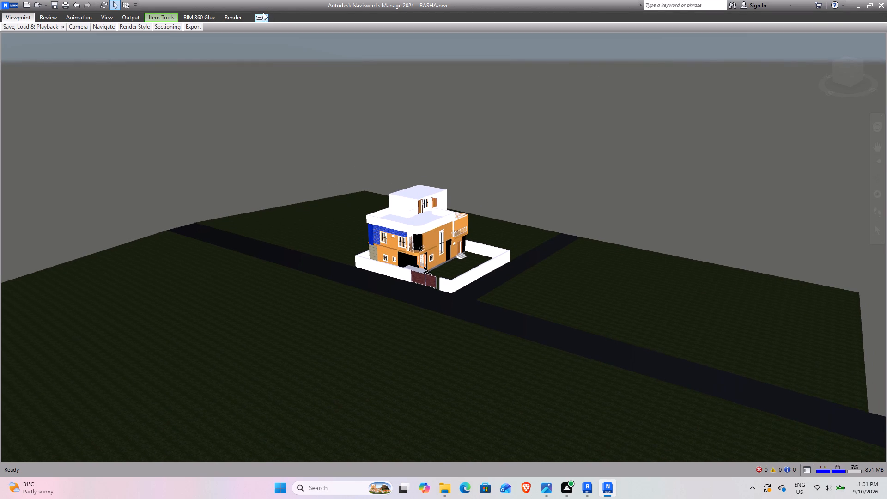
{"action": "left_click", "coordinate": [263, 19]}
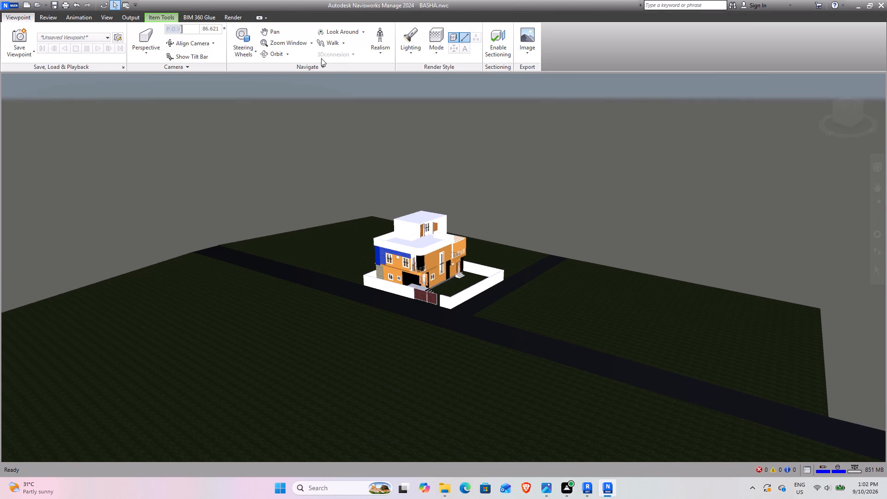
Close Navisworks Manage.
{"action": "left_click", "coordinate": [877, 5]}
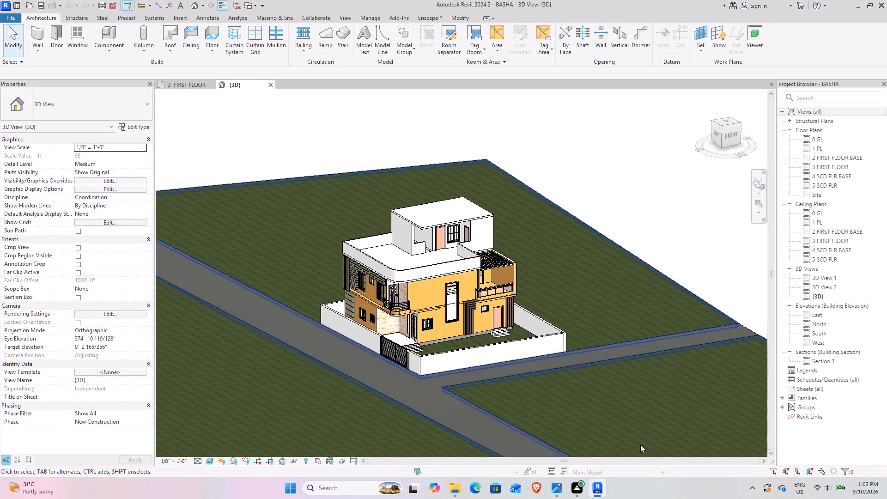
Switch from Revit by starting Navisworks Manage 2024 again.
{"action": "left_click", "coordinate": [324, 494]}
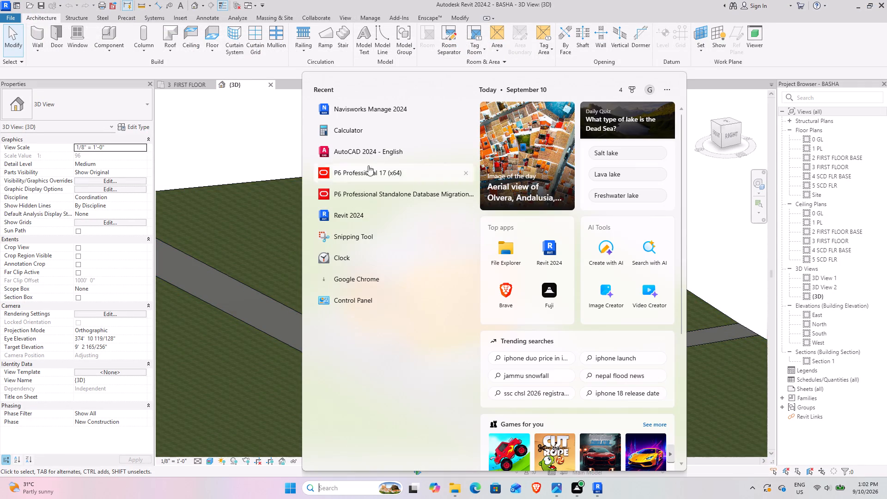
{"action": "left_click", "coordinate": [388, 107]}
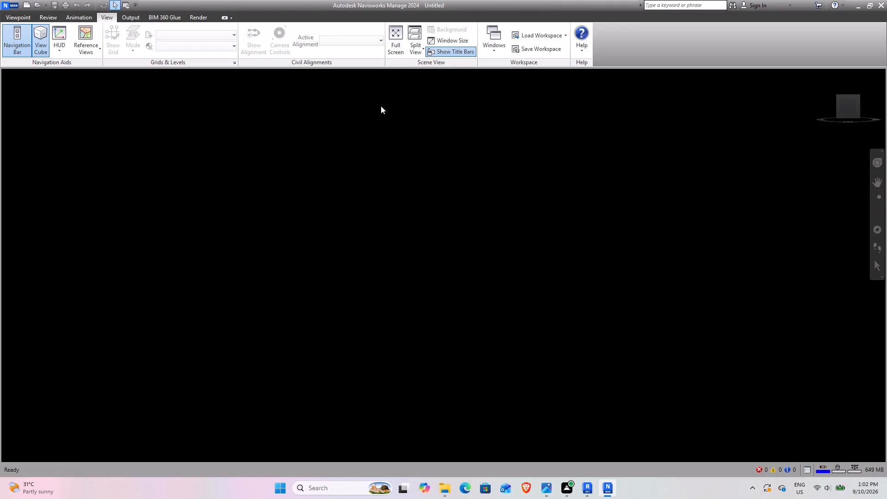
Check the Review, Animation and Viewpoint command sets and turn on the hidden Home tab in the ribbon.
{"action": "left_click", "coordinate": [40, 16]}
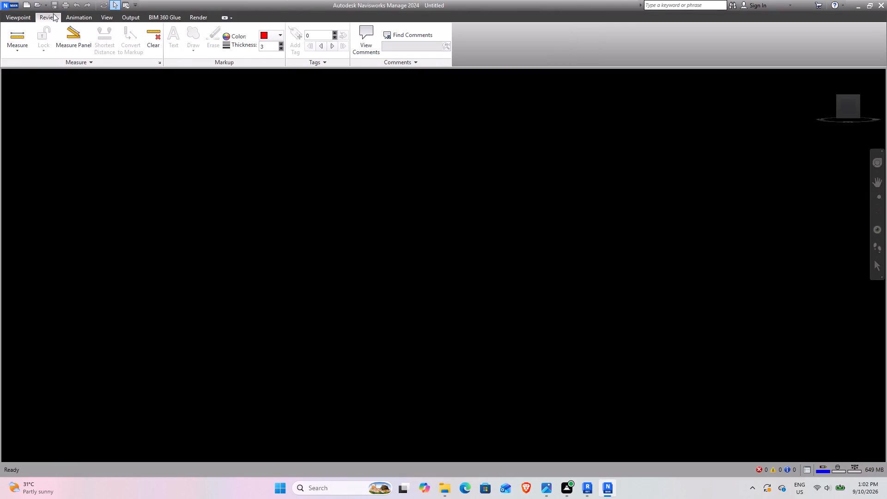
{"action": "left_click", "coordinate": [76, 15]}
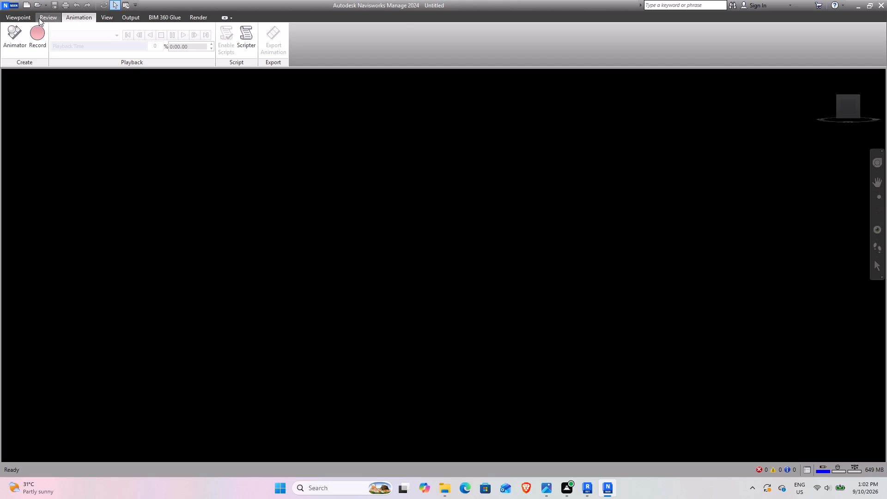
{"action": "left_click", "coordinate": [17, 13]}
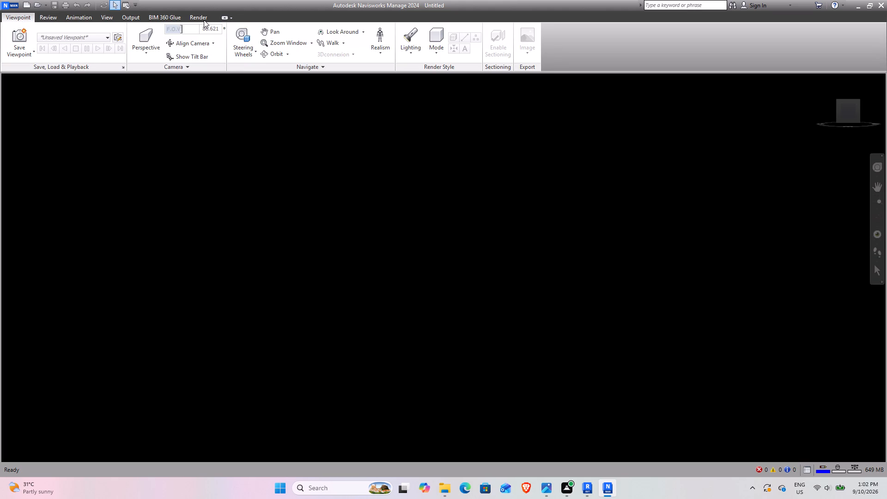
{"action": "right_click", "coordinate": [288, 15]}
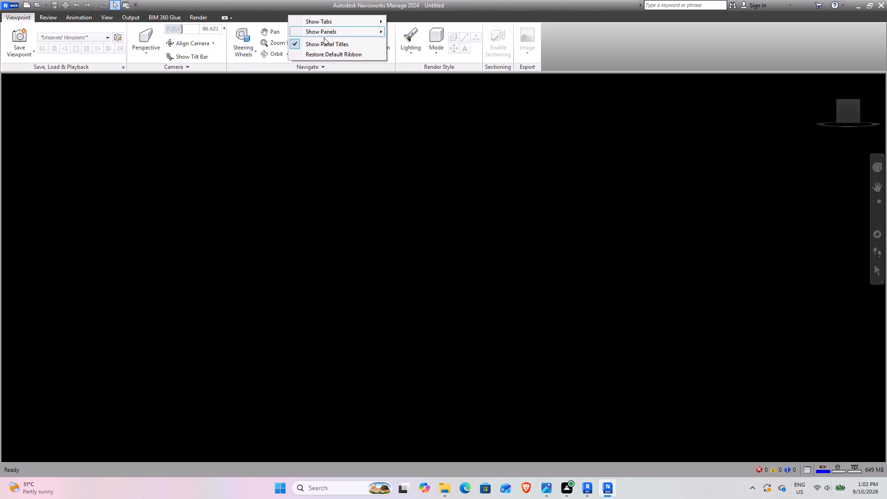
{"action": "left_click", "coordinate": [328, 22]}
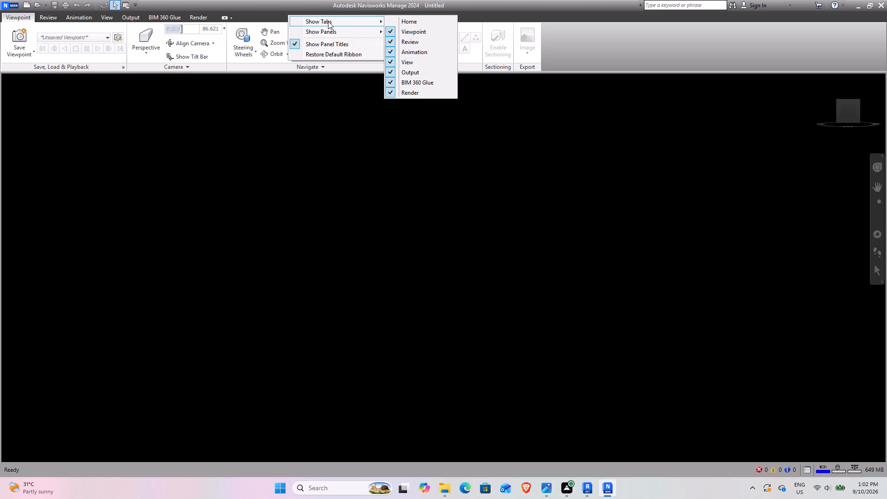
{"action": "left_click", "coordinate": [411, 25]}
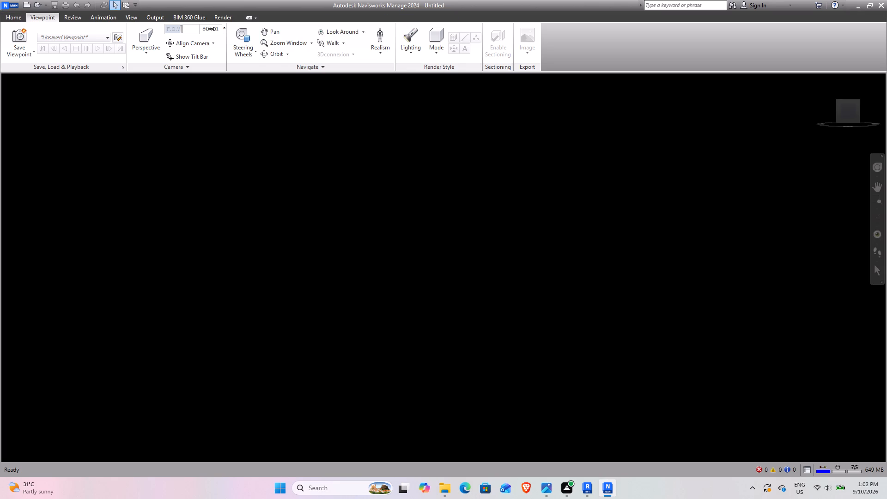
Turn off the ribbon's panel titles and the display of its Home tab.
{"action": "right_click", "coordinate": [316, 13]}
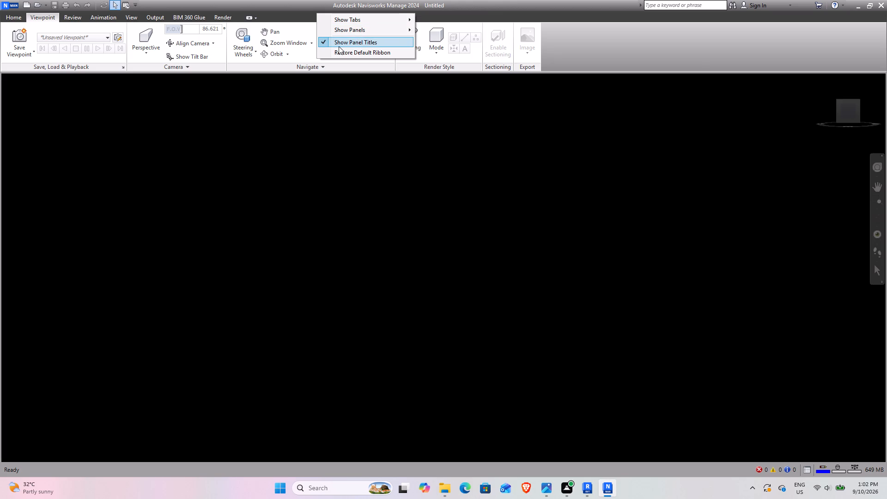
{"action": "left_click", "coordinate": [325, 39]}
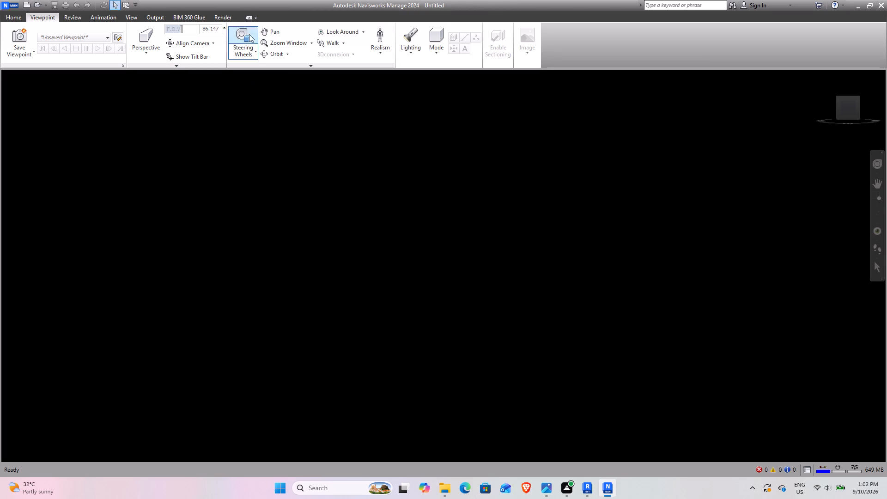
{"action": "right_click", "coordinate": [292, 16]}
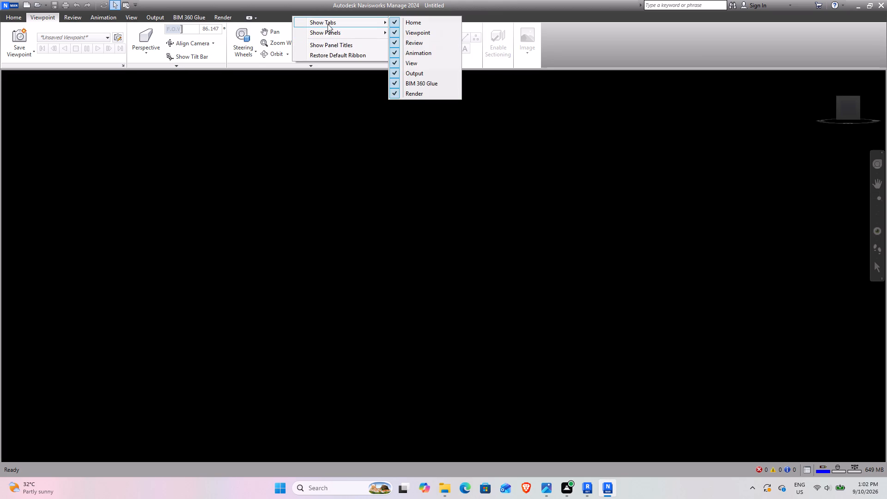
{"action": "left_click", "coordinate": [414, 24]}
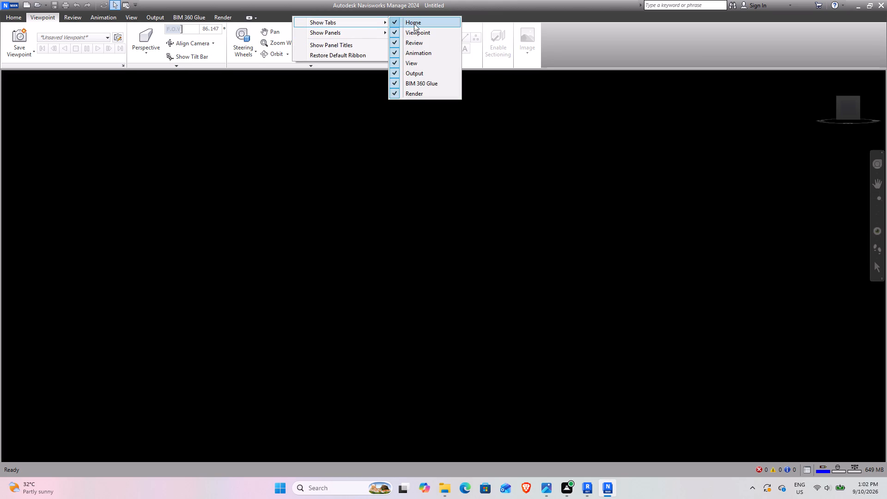
Restore the default ribbon so that it includes the Home commands.
{"action": "right_click", "coordinate": [264, 11]}
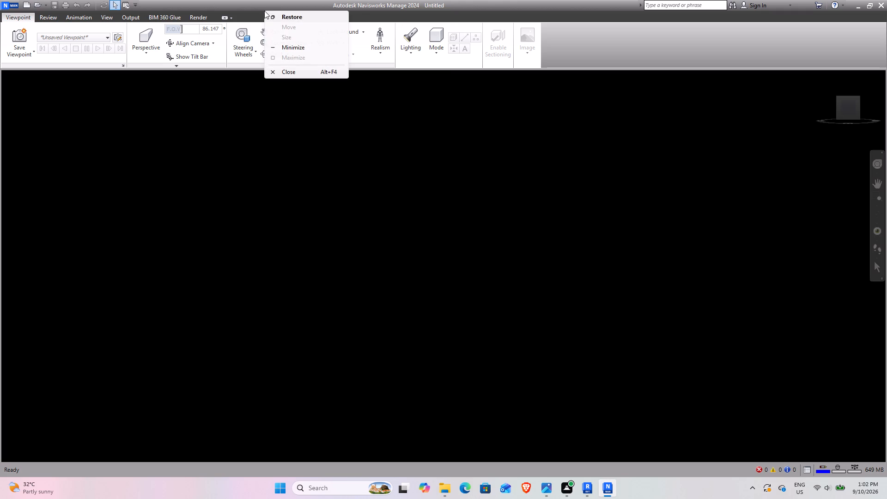
{"action": "left_click", "coordinate": [379, 18]}
{"action": "right_click", "coordinate": [315, 17]}
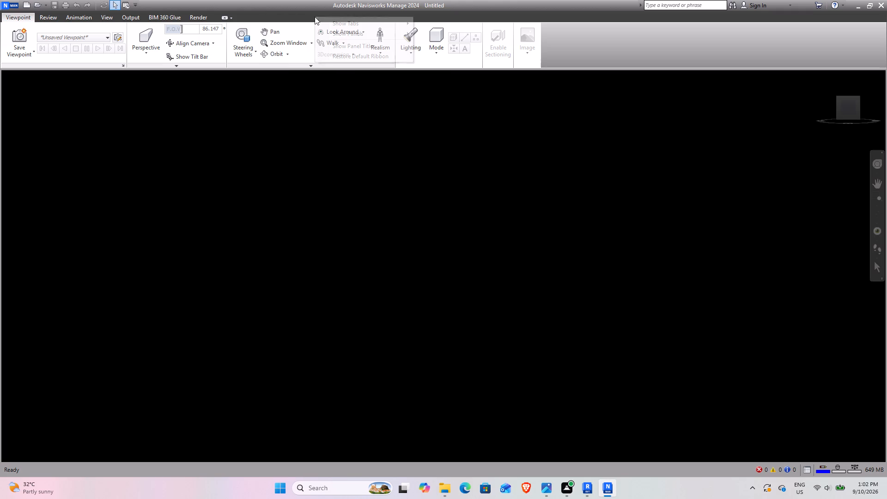
{"action": "left_click", "coordinate": [355, 57]}
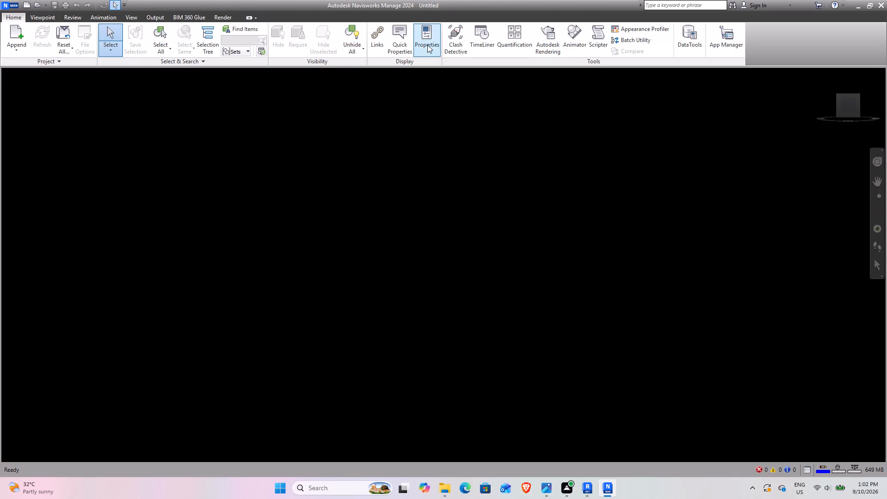
Open TimeLiner, move its small floating window around and dock it beside the scene view.
{"action": "left_click", "coordinate": [481, 37]}
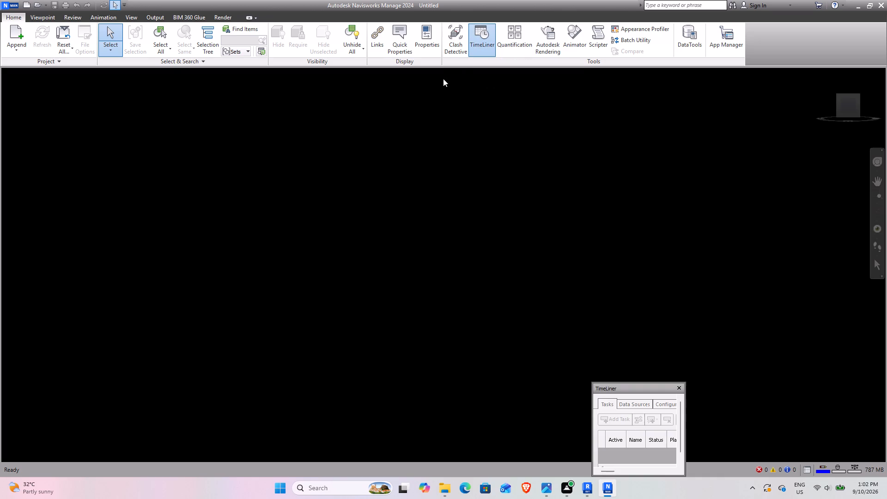
{"action": "left_click_drag", "start_coordinate": [628, 389], "coordinate": [585, 328]}
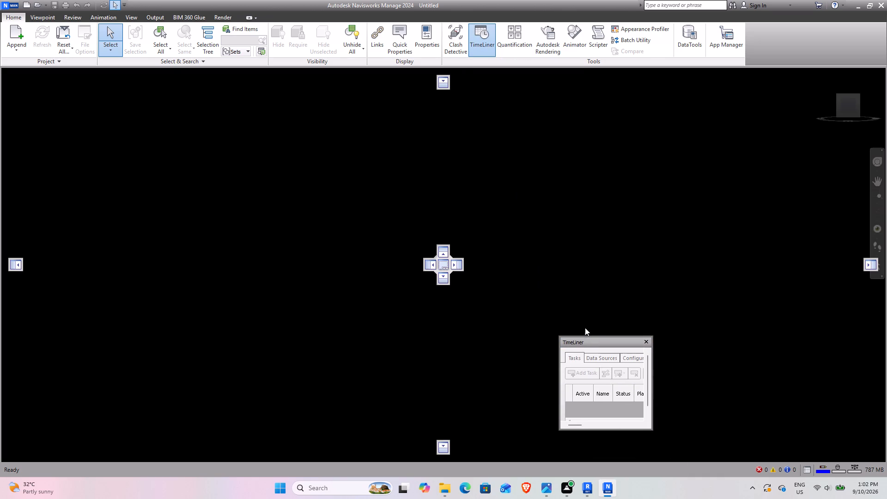
{"action": "left_click_drag", "start_coordinate": [585, 328], "coordinate": [579, 319]}
{"action": "left_click", "coordinate": [604, 320]}
{"action": "right_click", "coordinate": [604, 320]}
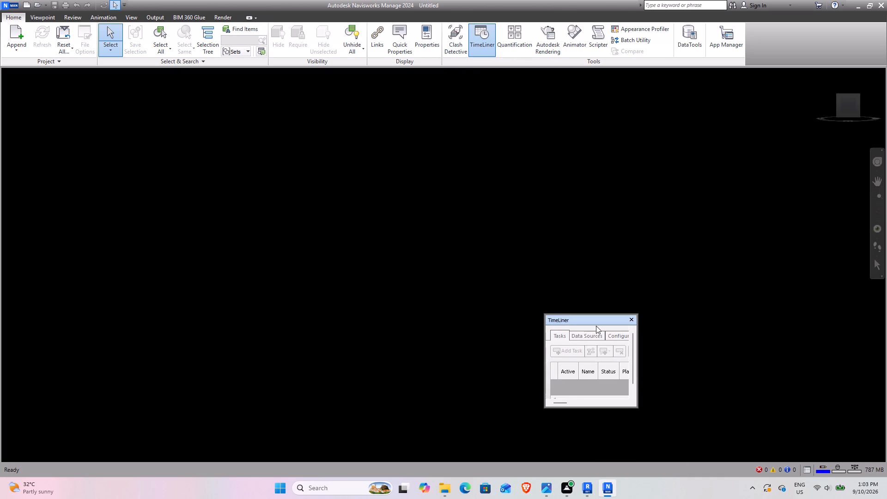
{"action": "left_click_drag", "start_coordinate": [594, 322], "coordinate": [17, 357]}
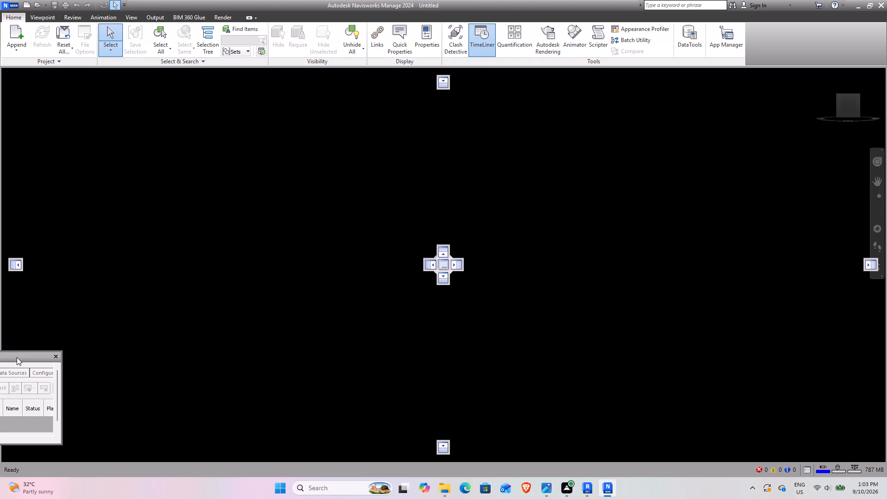
{"action": "left_click_drag", "start_coordinate": [26, 359], "coordinate": [345, 365]}
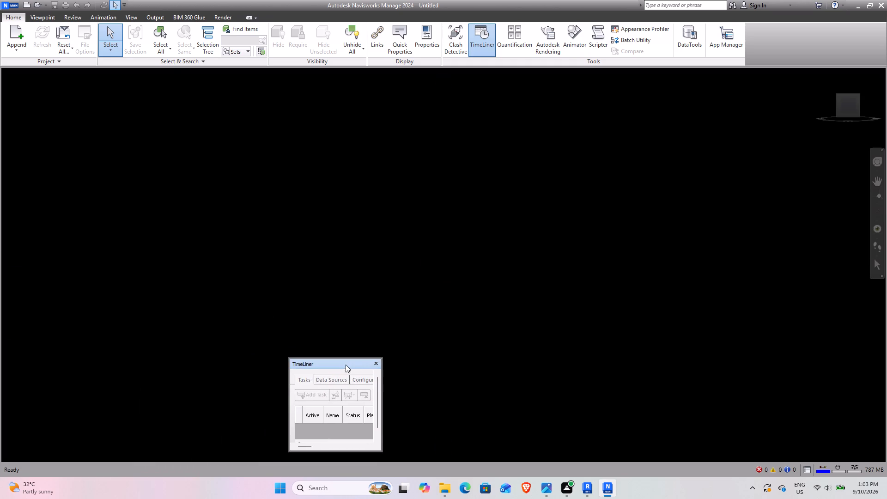
{"action": "left_click_drag", "start_coordinate": [354, 365], "coordinate": [466, 309]}
{"action": "double_click", "coordinate": [466, 309]}
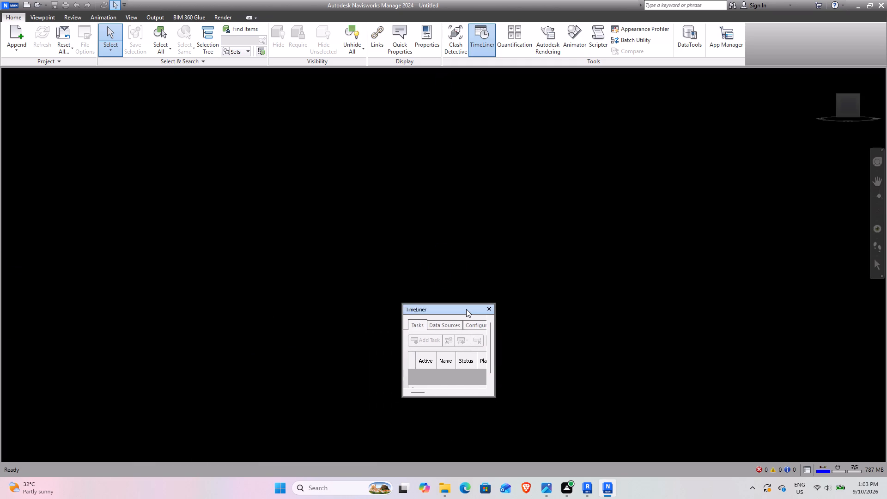
{"action": "right_click", "coordinate": [466, 309]}
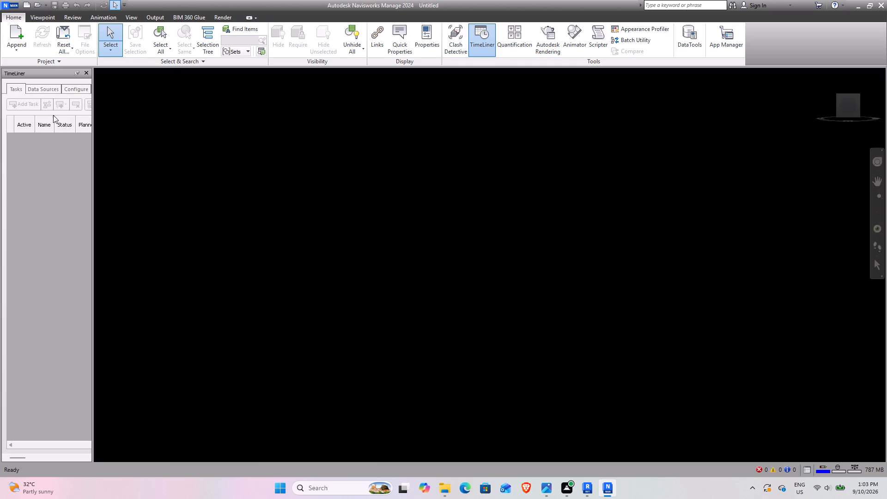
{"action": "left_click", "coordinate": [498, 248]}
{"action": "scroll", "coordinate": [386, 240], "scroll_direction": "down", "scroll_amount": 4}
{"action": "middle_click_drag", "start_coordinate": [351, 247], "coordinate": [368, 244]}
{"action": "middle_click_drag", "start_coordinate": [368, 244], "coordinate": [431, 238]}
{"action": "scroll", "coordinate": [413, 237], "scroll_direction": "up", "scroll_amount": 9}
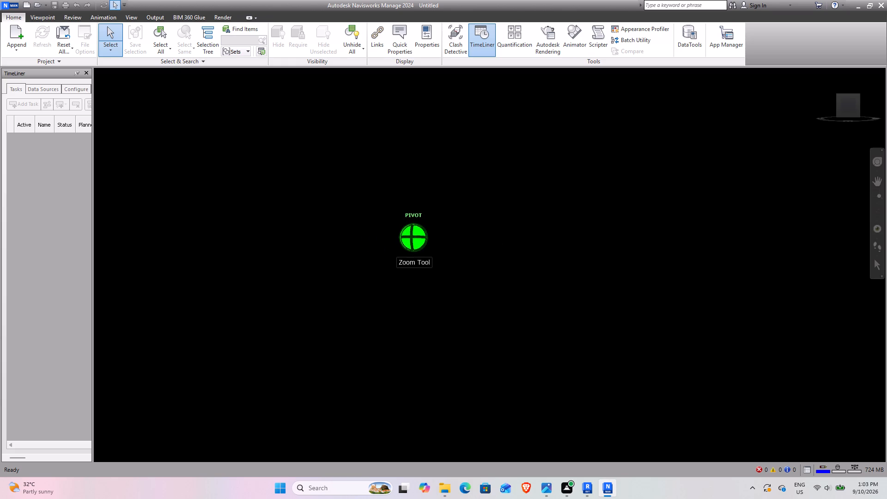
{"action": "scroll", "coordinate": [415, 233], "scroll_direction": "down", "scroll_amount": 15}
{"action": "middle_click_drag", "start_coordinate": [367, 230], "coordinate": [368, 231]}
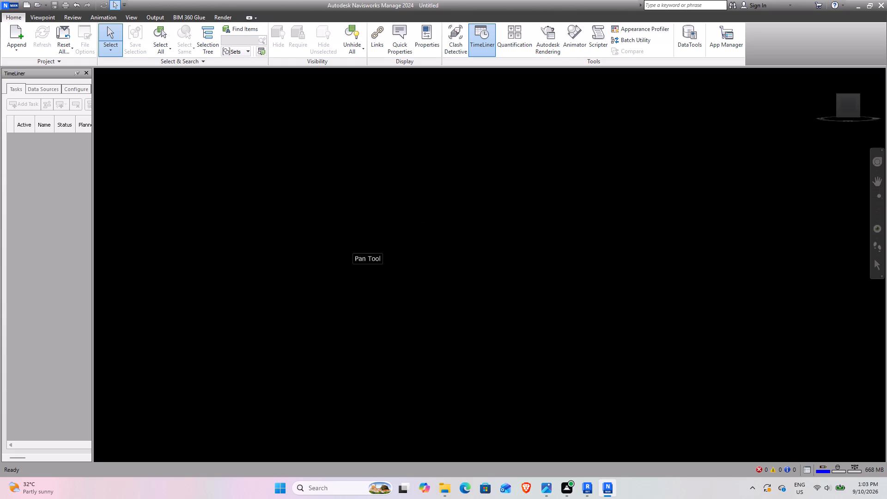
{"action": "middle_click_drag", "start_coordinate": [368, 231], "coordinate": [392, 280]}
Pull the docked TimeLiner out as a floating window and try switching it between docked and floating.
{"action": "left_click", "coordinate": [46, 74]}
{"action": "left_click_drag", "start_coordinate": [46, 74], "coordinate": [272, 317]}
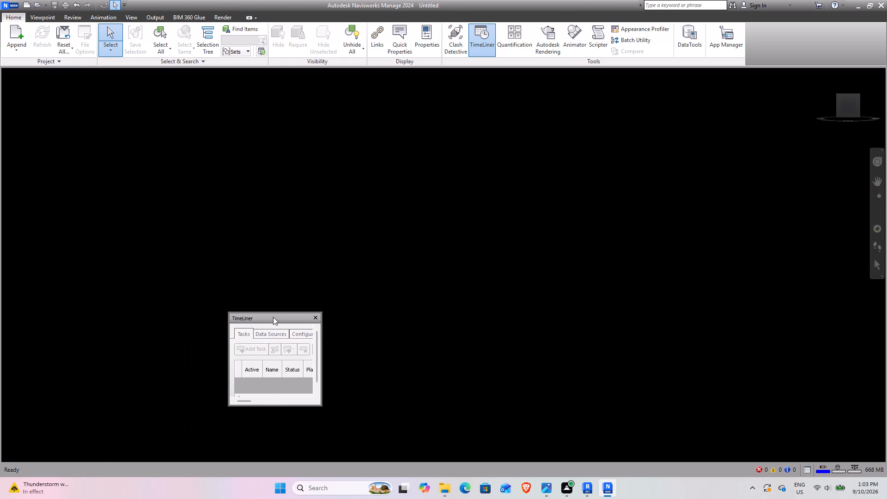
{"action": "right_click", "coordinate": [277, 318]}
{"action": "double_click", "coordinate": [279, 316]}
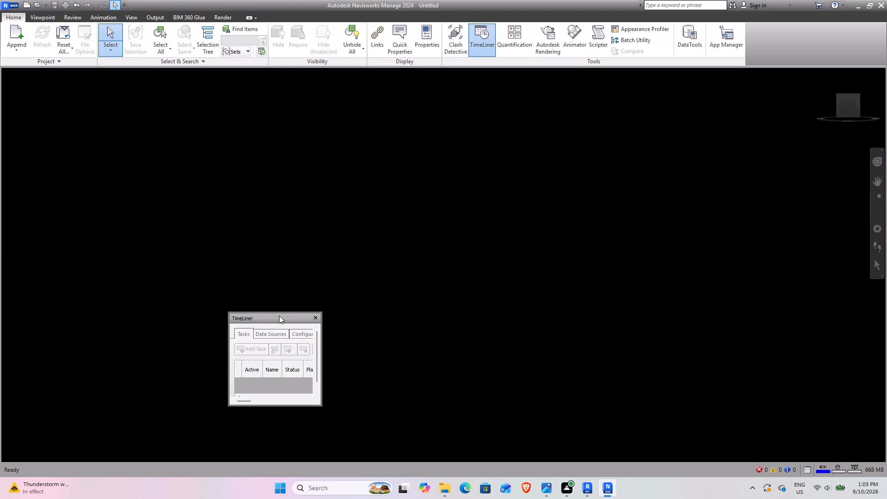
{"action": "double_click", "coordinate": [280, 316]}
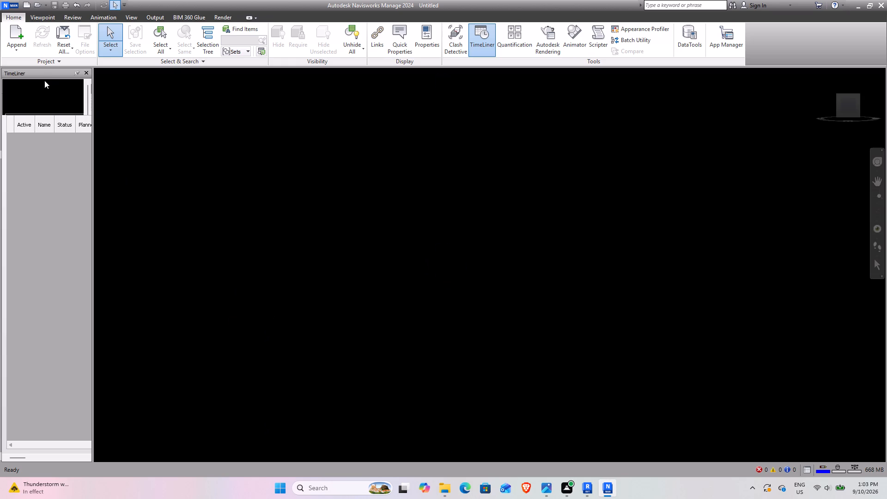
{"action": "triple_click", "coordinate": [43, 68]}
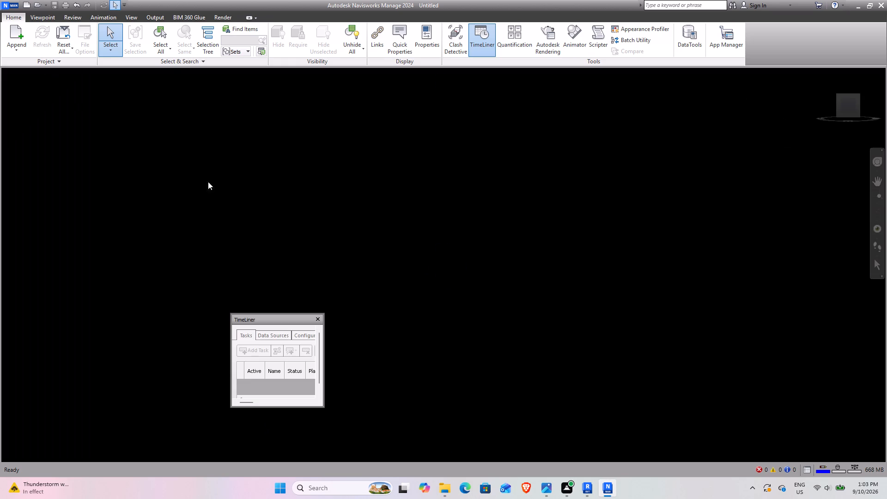
Dock TimeLiner beside the scene view and widen it to about three quarters of the window width.
{"action": "double_click", "coordinate": [271, 318]}
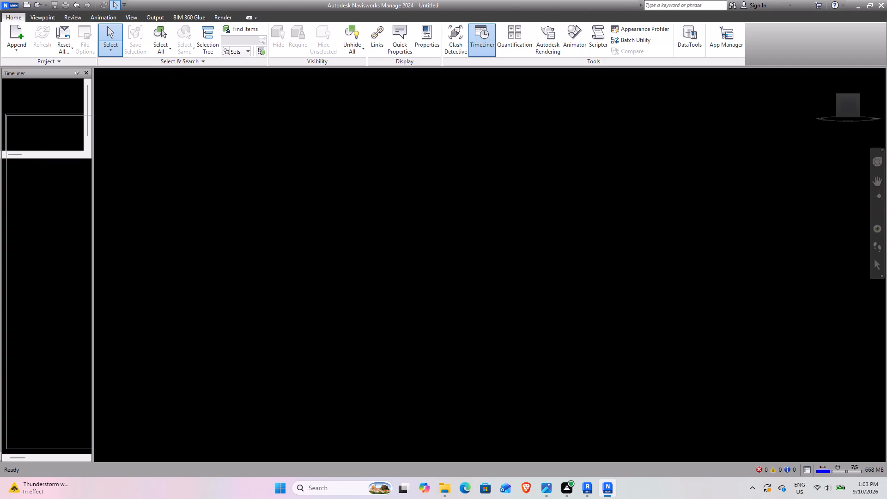
{"action": "left_click_drag", "start_coordinate": [92, 156], "coordinate": [673, 180]}
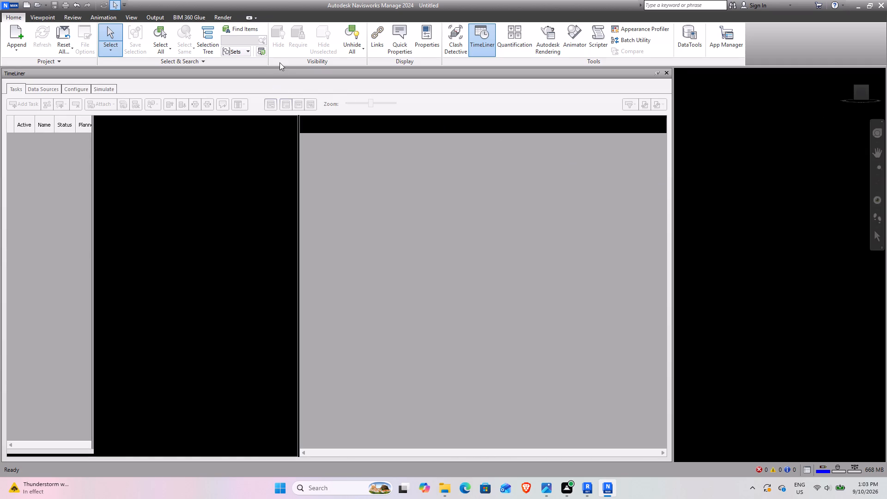
{"action": "double_click", "coordinate": [283, 70]}
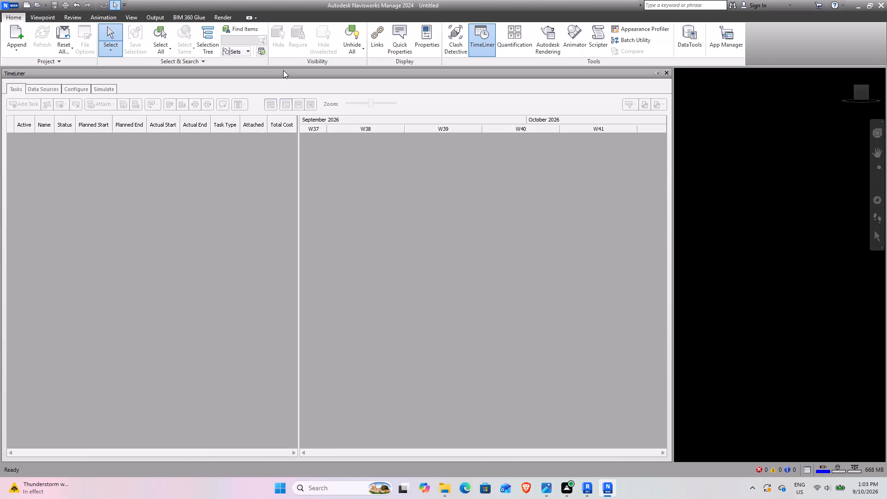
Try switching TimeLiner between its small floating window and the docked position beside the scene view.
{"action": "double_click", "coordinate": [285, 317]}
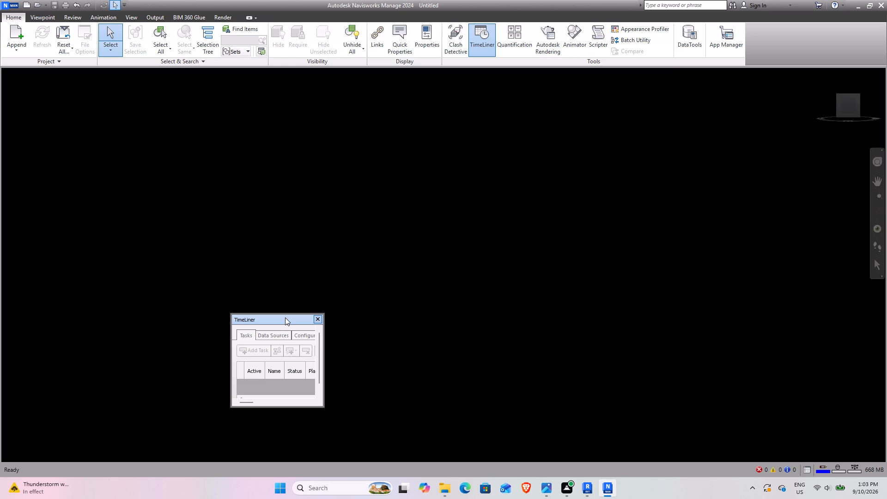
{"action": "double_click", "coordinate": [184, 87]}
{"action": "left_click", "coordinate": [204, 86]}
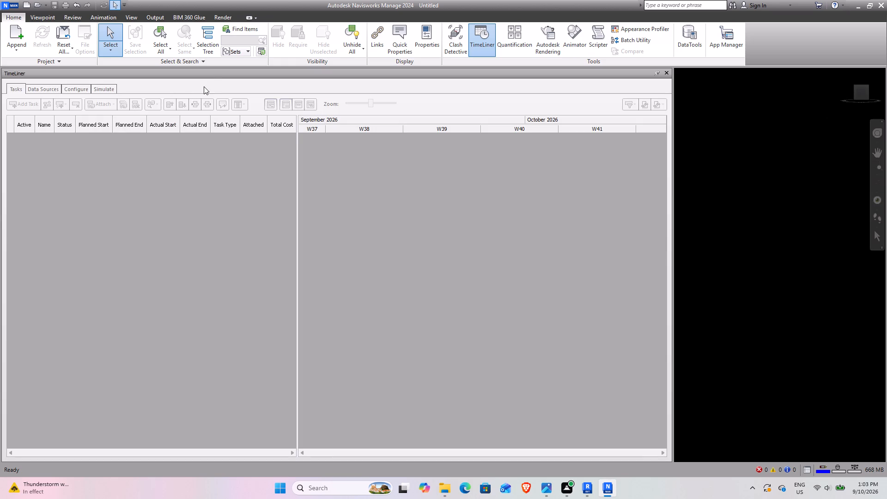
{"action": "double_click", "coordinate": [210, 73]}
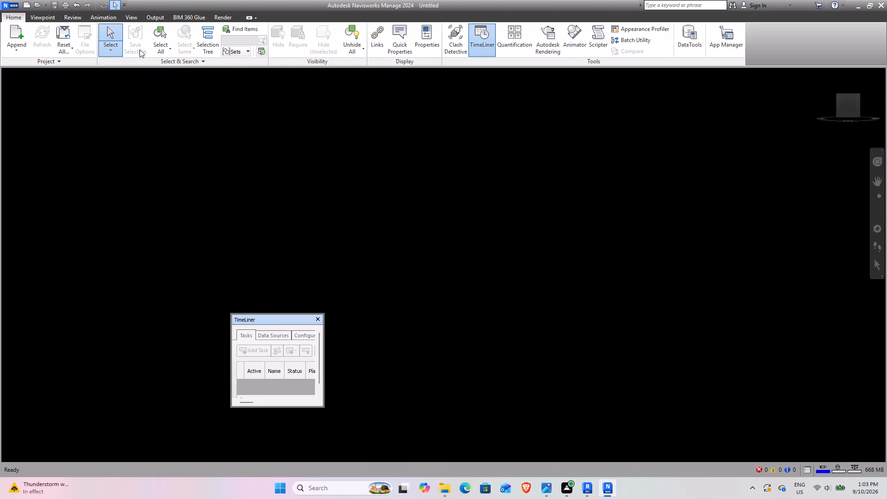
Show the Selection Tree docked beside the scene view.
{"action": "left_click", "coordinate": [206, 40]}
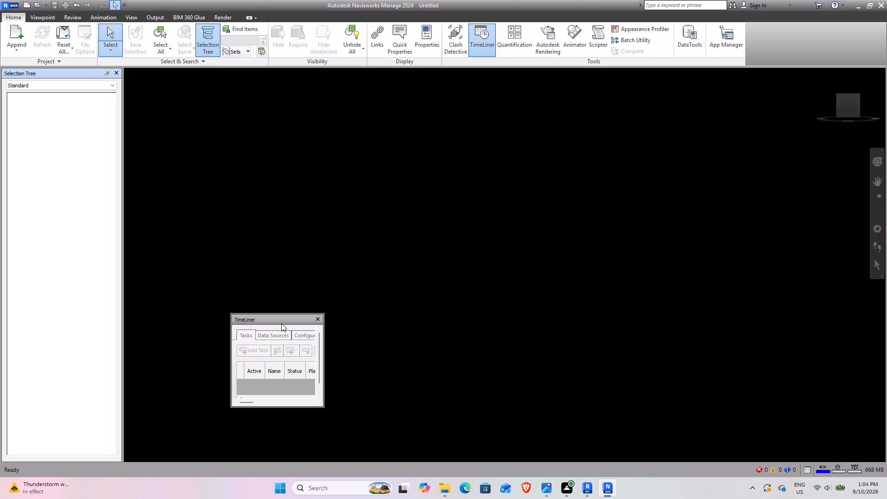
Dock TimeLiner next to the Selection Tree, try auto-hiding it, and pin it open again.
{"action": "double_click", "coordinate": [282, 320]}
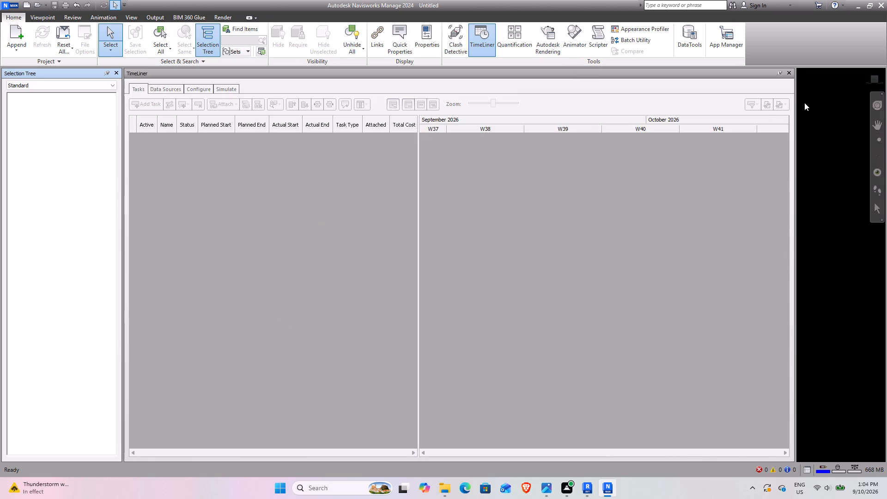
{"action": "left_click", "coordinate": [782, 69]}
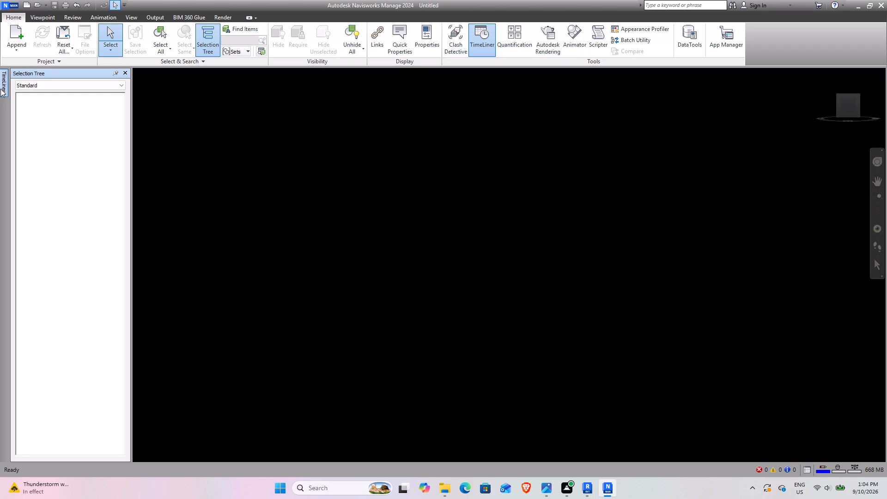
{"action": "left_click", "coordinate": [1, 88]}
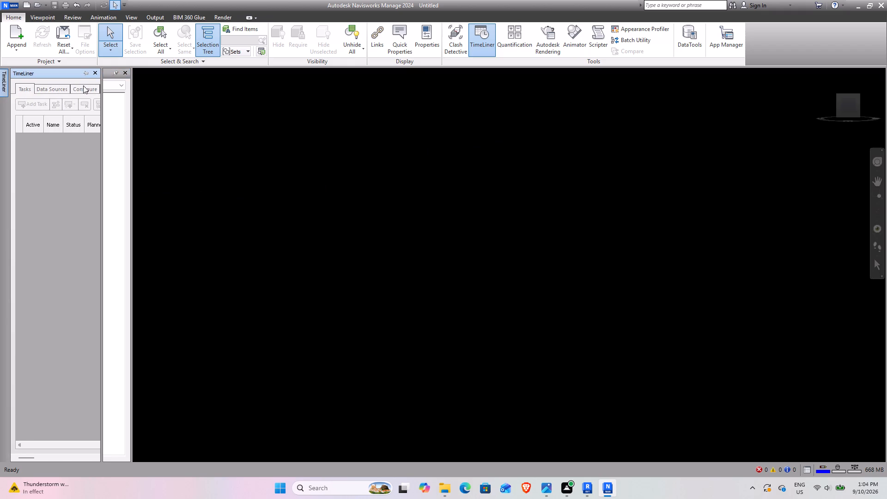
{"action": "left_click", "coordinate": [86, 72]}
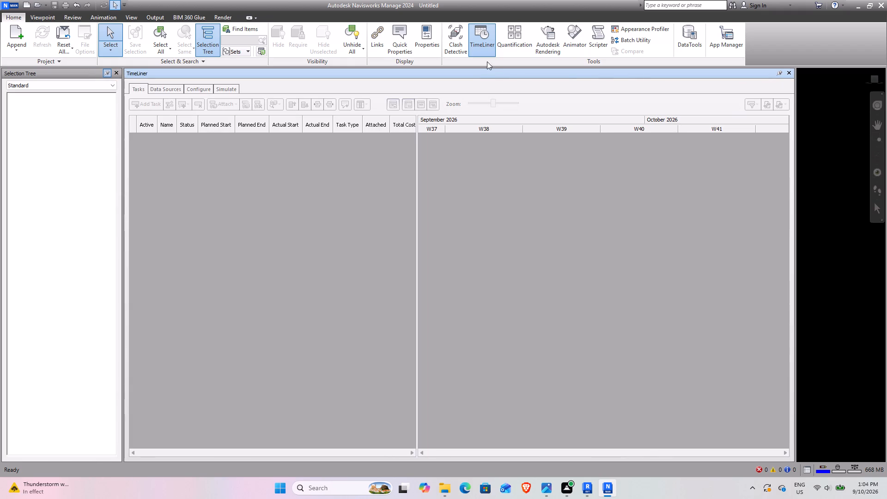
Float TimeLiner, widen it to about five sixths of the window width and place it low over the scene view.
{"action": "left_click_drag", "start_coordinate": [486, 69], "coordinate": [482, 113]}
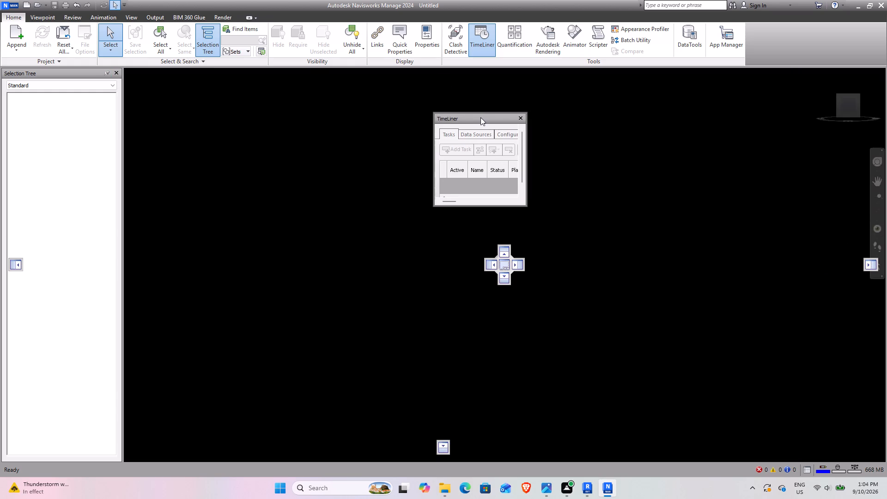
{"action": "left_click_drag", "start_coordinate": [480, 113], "coordinate": [481, 96]}
{"action": "left_click_drag", "start_coordinate": [527, 140], "coordinate": [578, 142]}
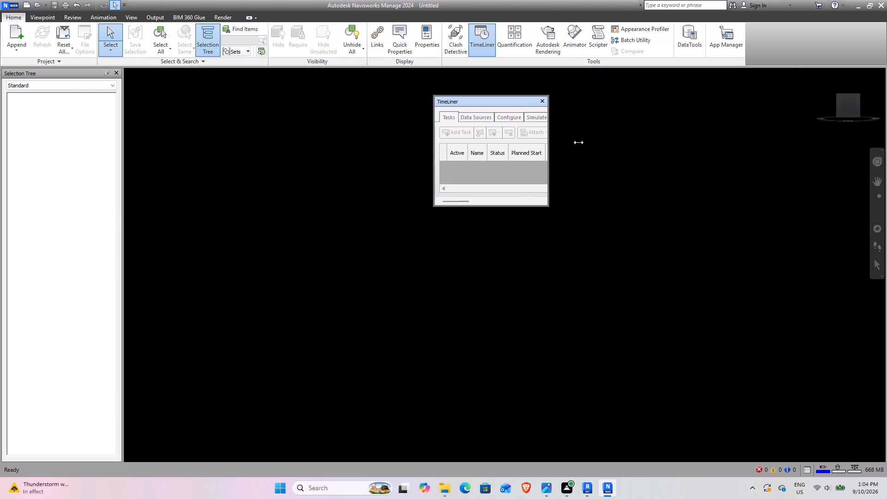
{"action": "left_click_drag", "start_coordinate": [578, 142], "coordinate": [834, 158]}
{"action": "left_click_drag", "start_coordinate": [640, 98], "coordinate": [434, 286]}
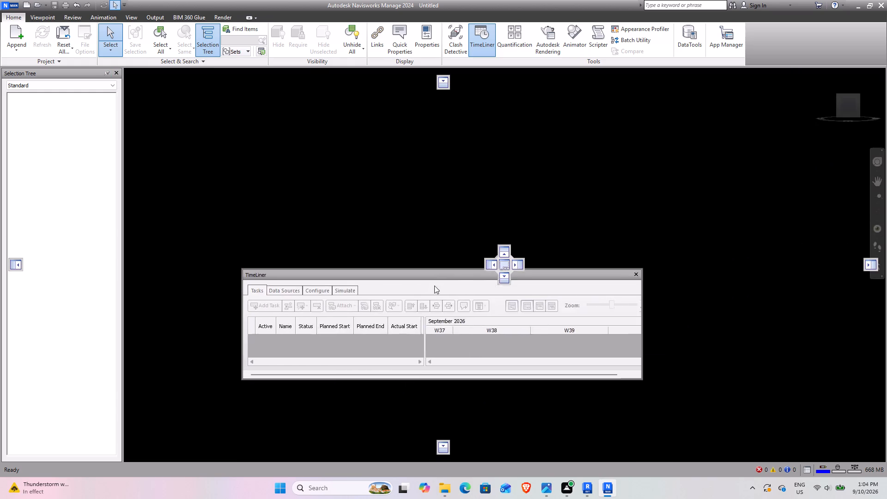
{"action": "left_click_drag", "start_coordinate": [434, 286], "coordinate": [324, 356]}
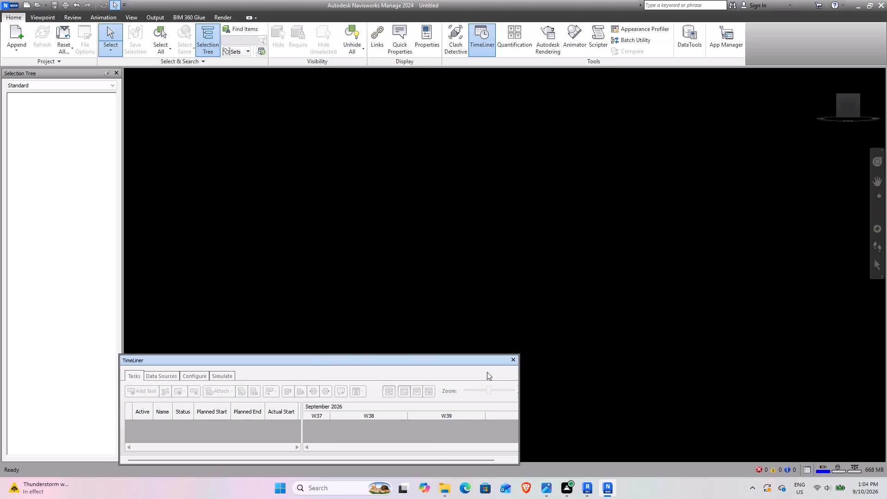
{"action": "left_click_drag", "start_coordinate": [520, 386], "coordinate": [830, 385]}
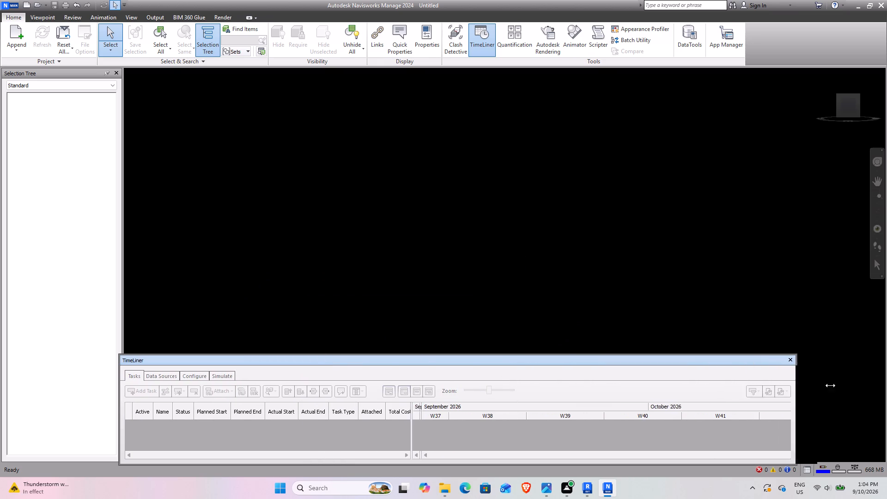
{"action": "left_click_drag", "start_coordinate": [830, 385], "coordinate": [857, 385]}
{"action": "left_click_drag", "start_coordinate": [169, 360], "coordinate": [90, 350]}
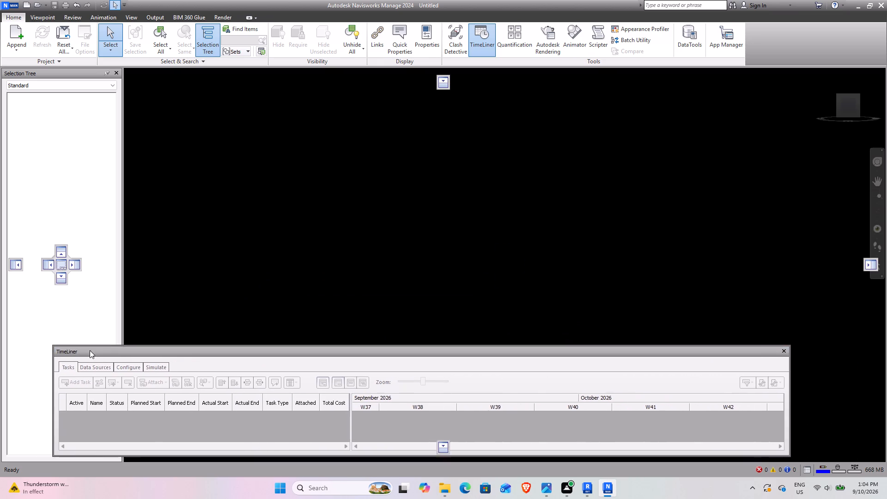
{"action": "left_click_drag", "start_coordinate": [90, 350], "coordinate": [49, 361]}
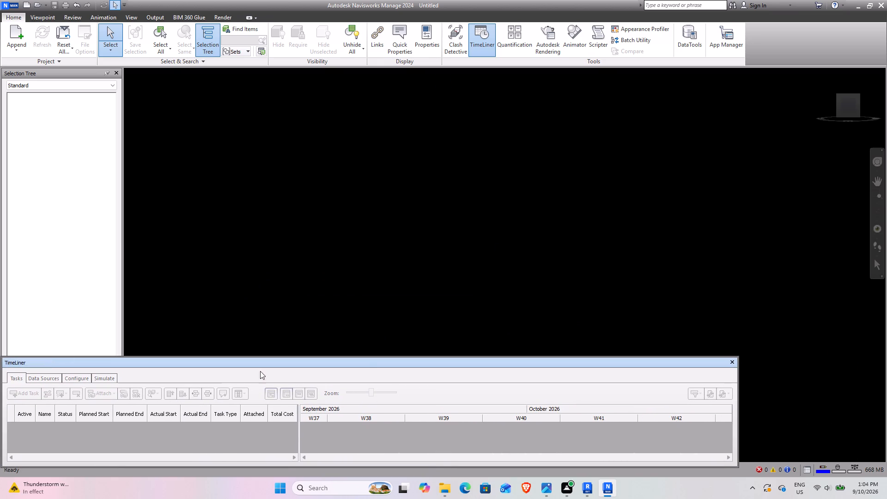
Make the floating TimeLiner taller and reposition it over the lower part of the scene view.
{"action": "left_click_drag", "start_coordinate": [366, 365], "coordinate": [377, 363]}
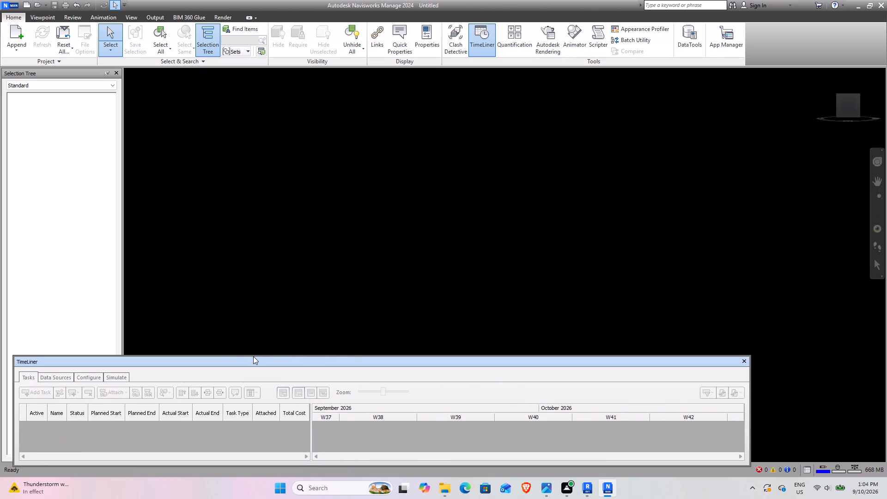
{"action": "left_click_drag", "start_coordinate": [251, 357], "coordinate": [250, 354]}
{"action": "left_click_drag", "start_coordinate": [250, 354], "coordinate": [250, 347]}
{"action": "left_click_drag", "start_coordinate": [250, 347], "coordinate": [249, 286]}
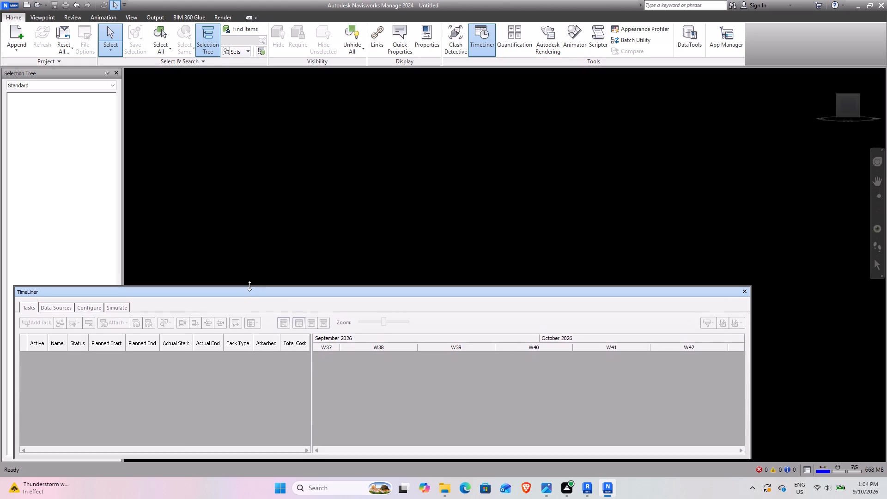
{"action": "left_click_drag", "start_coordinate": [249, 286], "coordinate": [249, 302]}
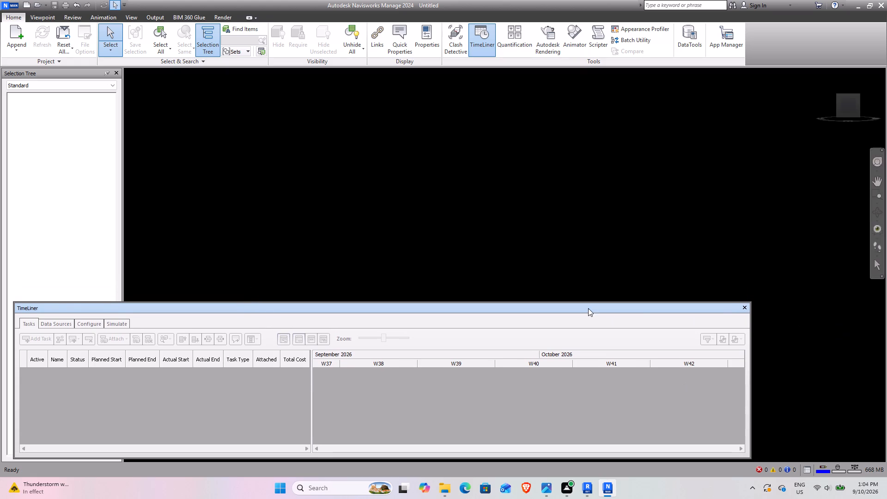
{"action": "left_click_drag", "start_coordinate": [588, 308], "coordinate": [595, 326]}
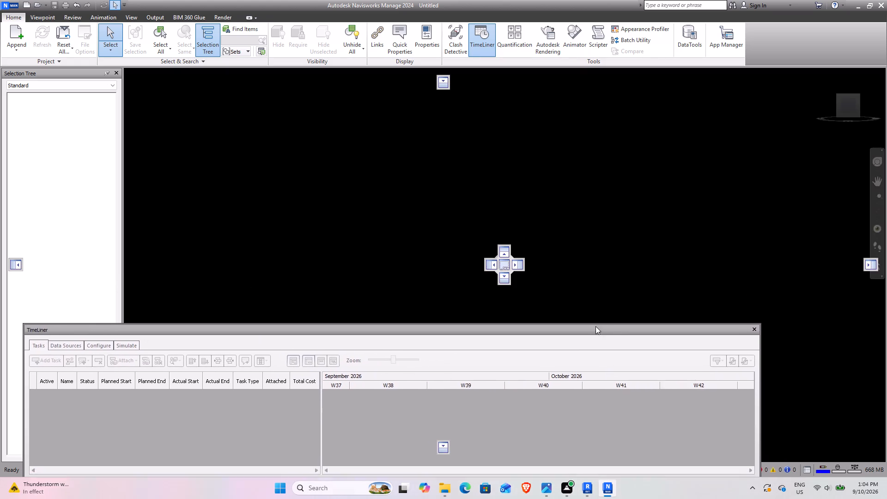
{"action": "left_click_drag", "start_coordinate": [595, 326], "coordinate": [599, 315]}
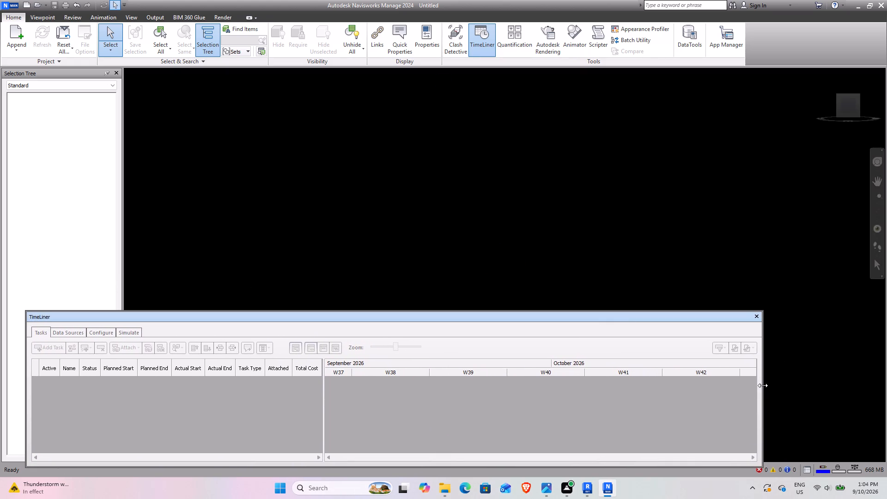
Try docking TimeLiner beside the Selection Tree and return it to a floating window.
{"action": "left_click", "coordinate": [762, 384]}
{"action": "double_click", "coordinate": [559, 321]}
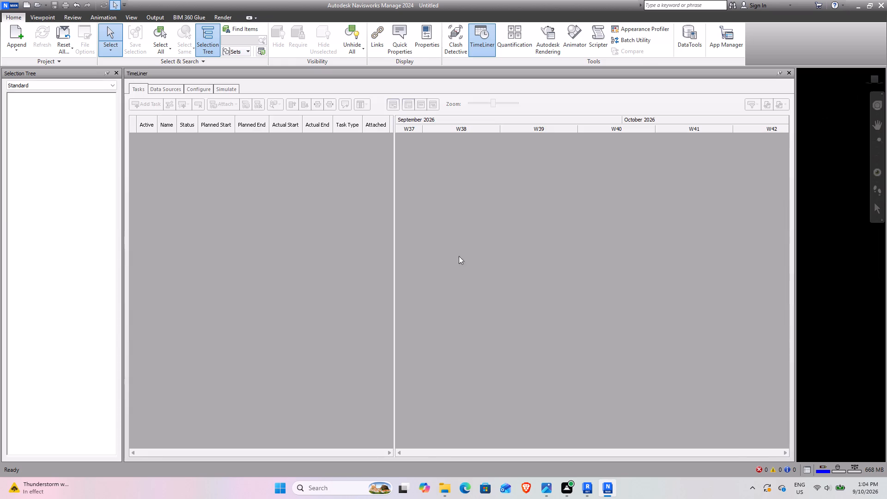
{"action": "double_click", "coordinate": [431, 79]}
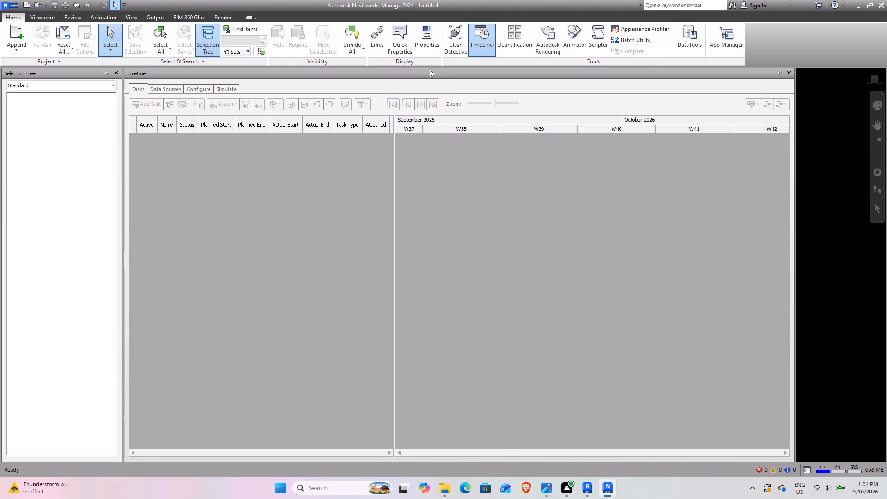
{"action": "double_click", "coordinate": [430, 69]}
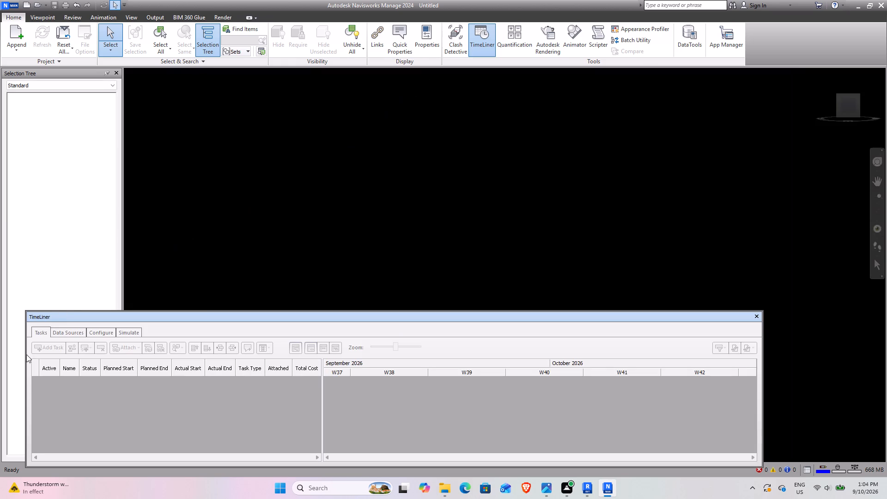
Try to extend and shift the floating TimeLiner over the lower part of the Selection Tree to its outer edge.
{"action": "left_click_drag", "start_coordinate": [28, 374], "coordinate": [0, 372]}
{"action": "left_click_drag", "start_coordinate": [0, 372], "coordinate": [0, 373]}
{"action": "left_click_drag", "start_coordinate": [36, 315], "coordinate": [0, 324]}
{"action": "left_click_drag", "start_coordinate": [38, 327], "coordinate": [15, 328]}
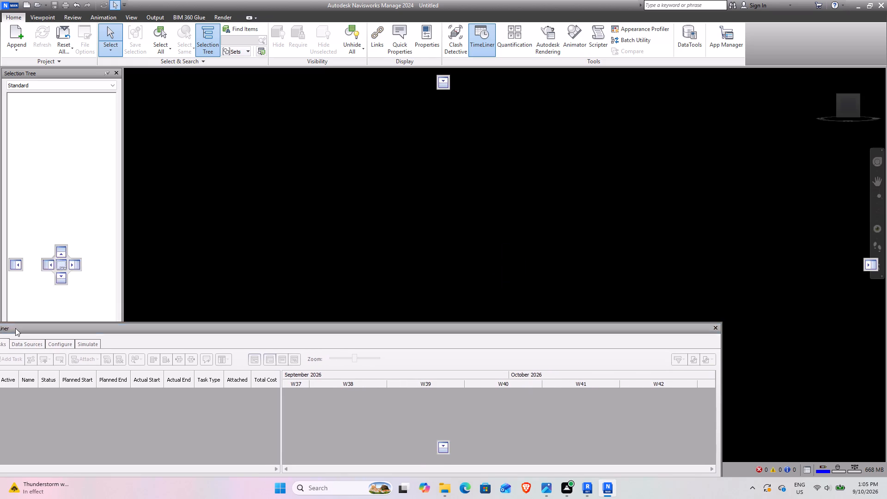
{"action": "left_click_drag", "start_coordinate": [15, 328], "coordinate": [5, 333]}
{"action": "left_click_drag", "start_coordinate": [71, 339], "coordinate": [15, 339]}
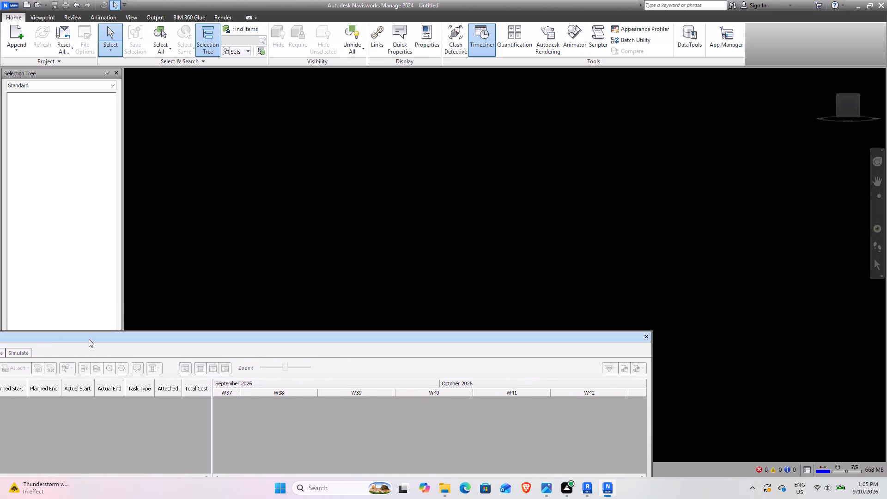
Stretch the floating TimeLiner across the full window width and settle it below the scene view, just above the status bar.
{"action": "left_click_drag", "start_coordinate": [86, 335], "coordinate": [334, 314]}
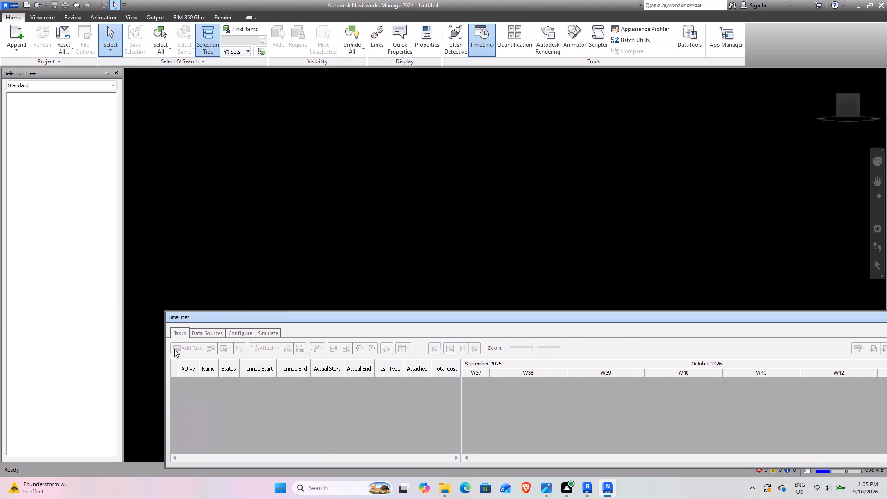
{"action": "left_click_drag", "start_coordinate": [165, 370], "coordinate": [40, 368]}
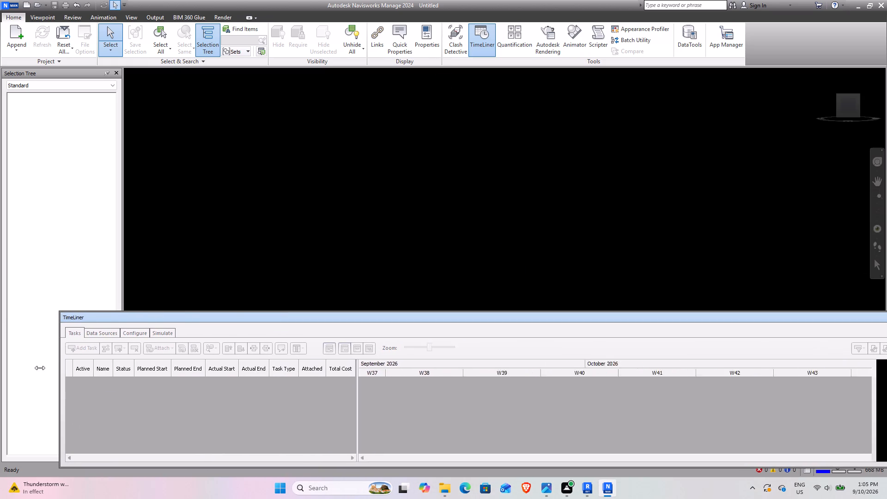
{"action": "left_click_drag", "start_coordinate": [40, 368], "coordinate": [0, 369]}
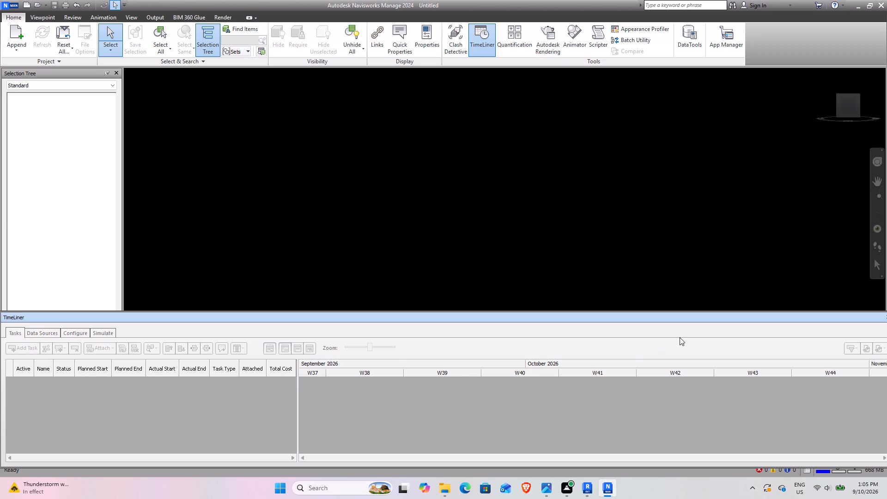
{"action": "middle_click_drag", "start_coordinate": [680, 337], "coordinate": [509, 332]}
{"action": "left_click_drag", "start_coordinate": [536, 317], "coordinate": [515, 287]}
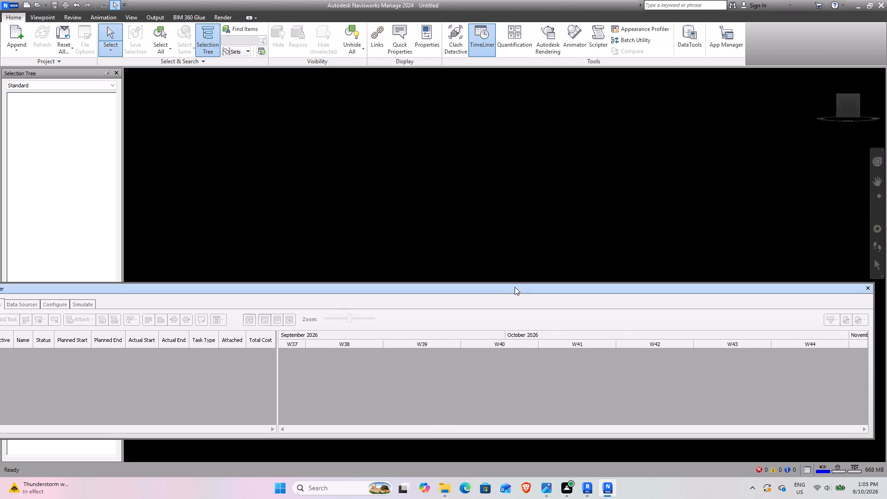
{"action": "left_click_drag", "start_coordinate": [515, 287], "coordinate": [530, 319]}
{"action": "left_click_drag", "start_coordinate": [530, 320], "coordinate": [533, 300]}
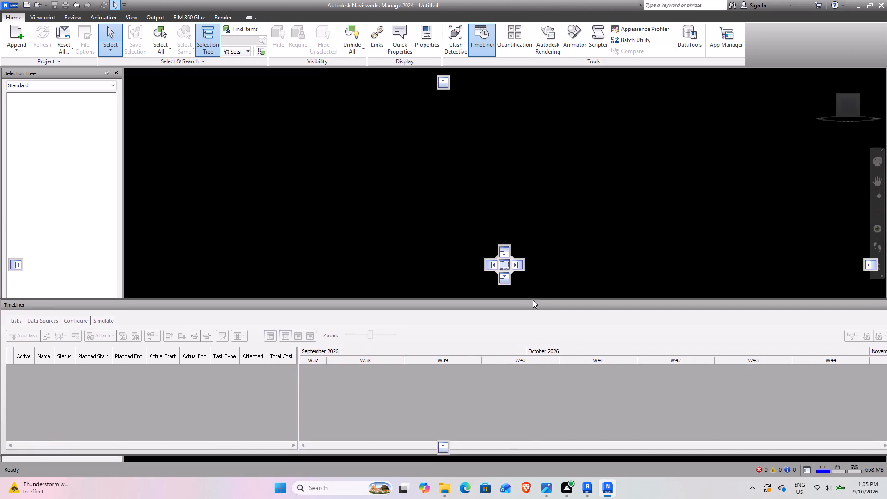
{"action": "left_click_drag", "start_coordinate": [533, 300], "coordinate": [531, 310]}
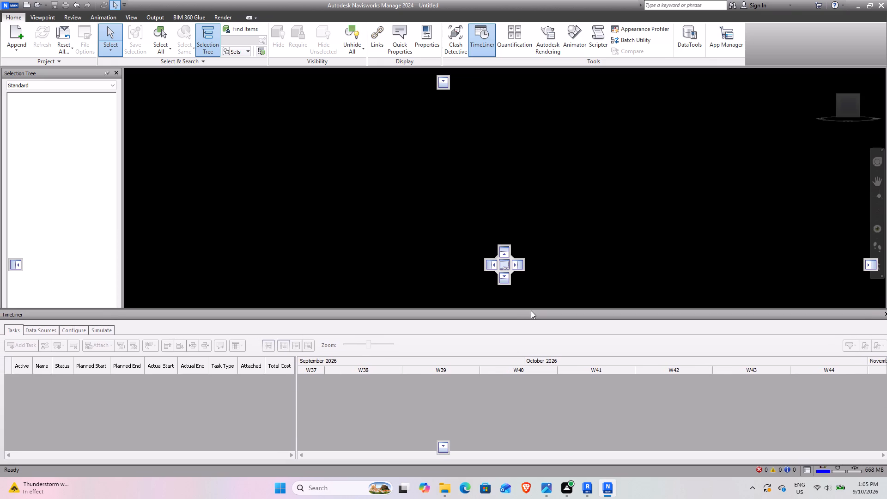
{"action": "left_click_drag", "start_coordinate": [531, 310], "coordinate": [535, 310]}
{"action": "left_click", "coordinate": [584, 225]}
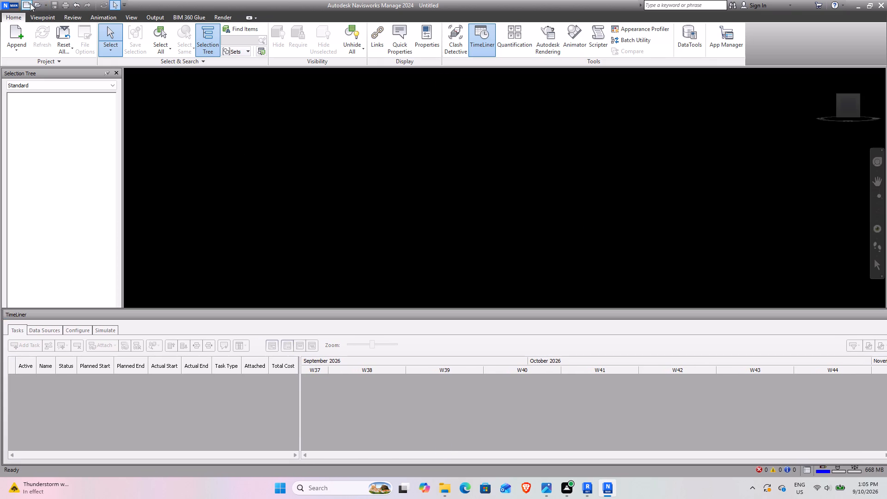
Open the BASHA Navisworks cache file from the naviswork folder.
{"action": "left_click", "coordinate": [0, 6]}
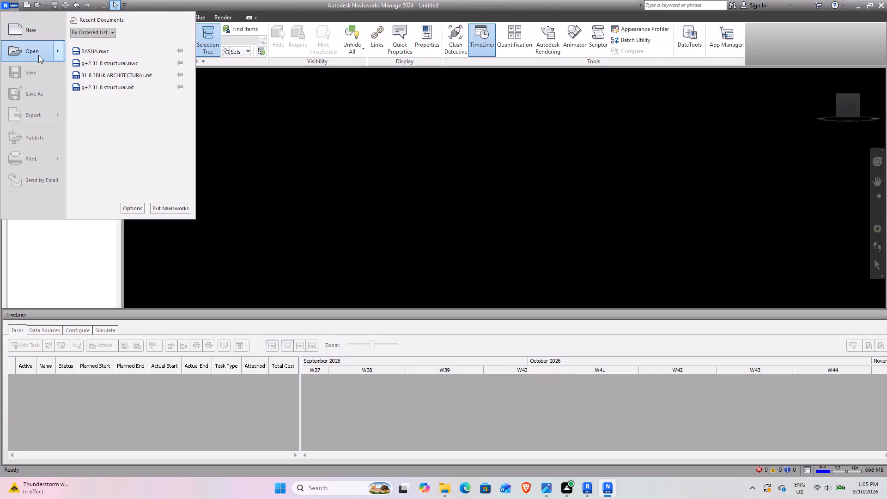
{"action": "left_click", "coordinate": [38, 55]}
{"action": "left_click", "coordinate": [128, 70]}
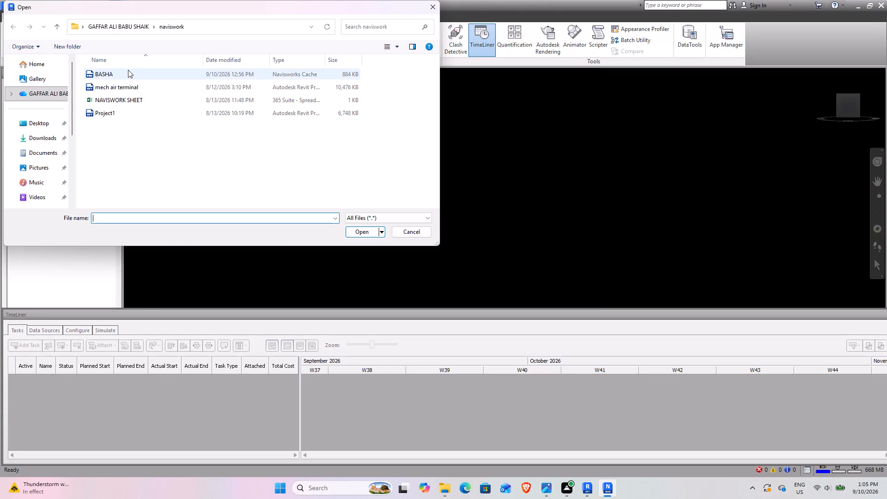
{"action": "left_click", "coordinate": [365, 231]}
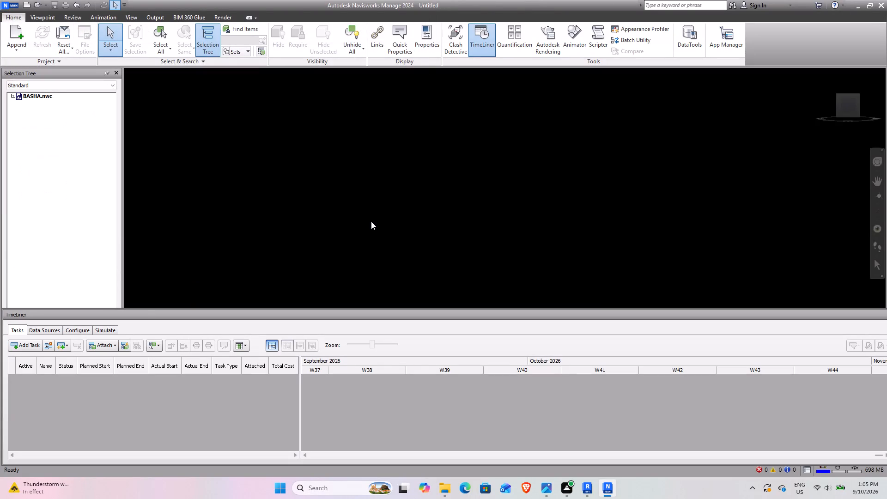
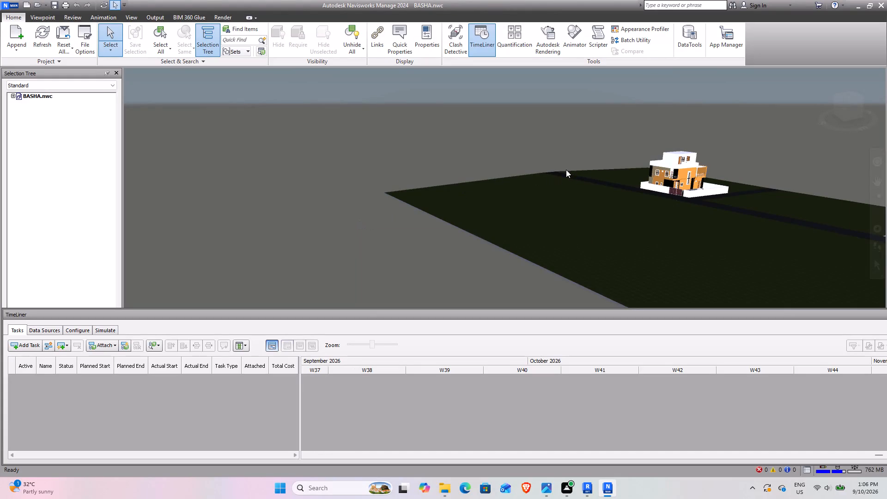
Examine the BASHA house model up close from above and from the gate corner, keeping the house and its compound wall in view.
{"action": "scroll", "coordinate": [566, 170], "scroll_direction": "up", "scroll_amount": 3}
{"action": "middle_click_drag", "start_coordinate": [668, 177], "coordinate": [690, 229], "text": "shift"}
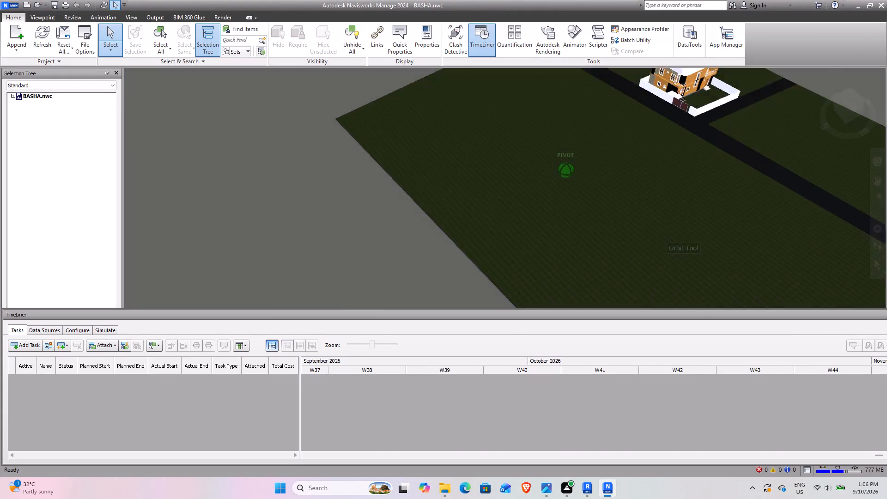
{"action": "middle_click_drag", "start_coordinate": [690, 229], "coordinate": [691, 230], "text": "shift"}
{"action": "middle_click_drag", "start_coordinate": [723, 185], "coordinate": [386, 299]}
{"action": "scroll", "coordinate": [403, 146], "scroll_direction": "up", "scroll_amount": 9}
{"action": "middle_click_drag", "start_coordinate": [357, 173], "coordinate": [359, 171], "text": "shift"}
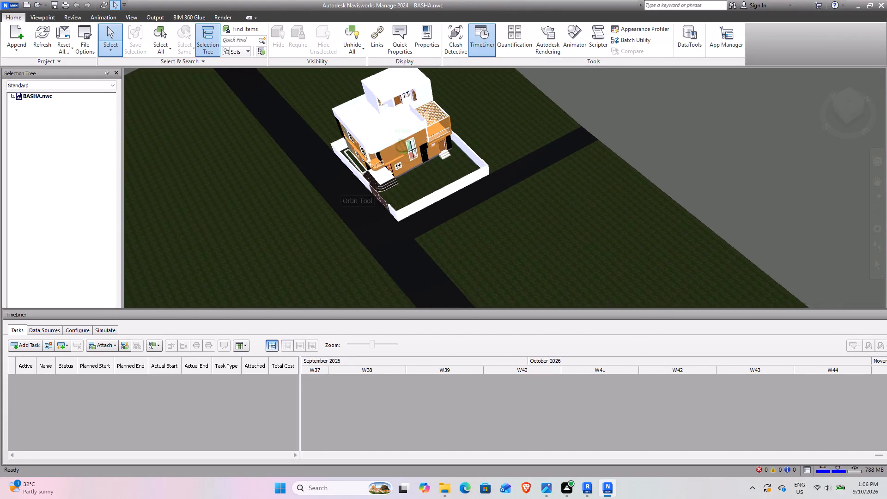
{"action": "middle_click_drag", "start_coordinate": [359, 171], "coordinate": [396, 143], "text": "shift"}
{"action": "middle_click_drag", "start_coordinate": [396, 143], "coordinate": [445, 203]}
{"action": "scroll", "coordinate": [430, 197], "scroll_direction": "up", "scroll_amount": 5}
{"action": "middle_click_drag", "start_coordinate": [413, 243], "coordinate": [411, 219], "text": "shift"}
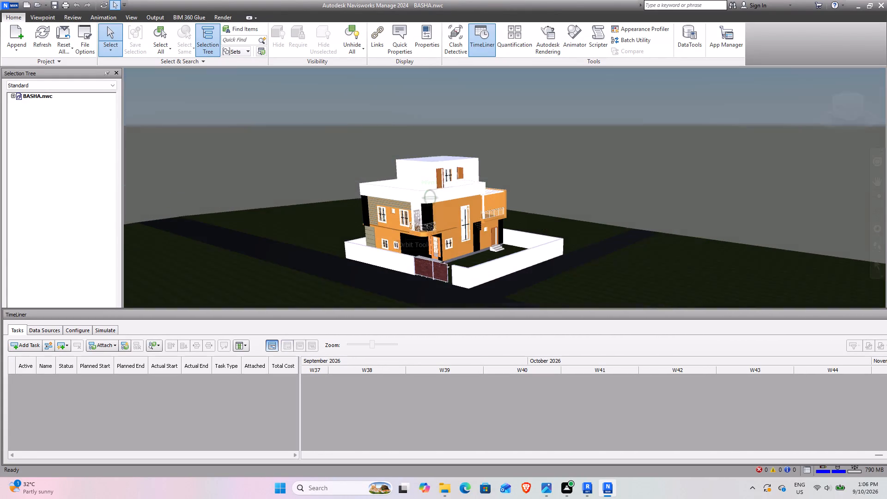
{"action": "middle_click_drag", "start_coordinate": [411, 219], "coordinate": [408, 221], "text": "shift"}
{"action": "scroll", "coordinate": [465, 200], "scroll_direction": "up", "scroll_amount": 5}
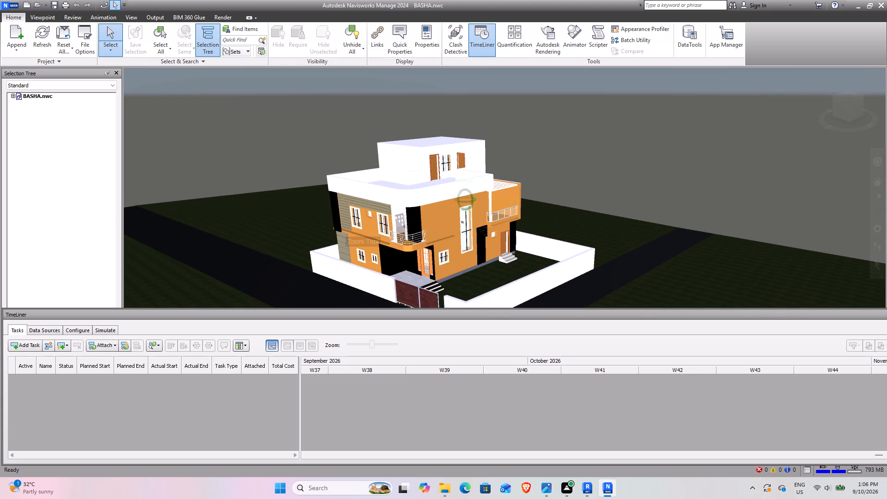
{"action": "middle_click_drag", "start_coordinate": [363, 213], "coordinate": [419, 181]}
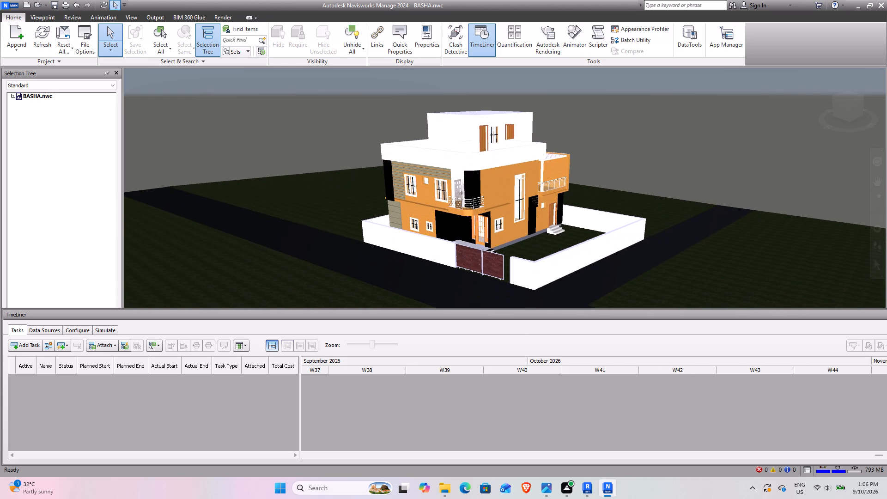
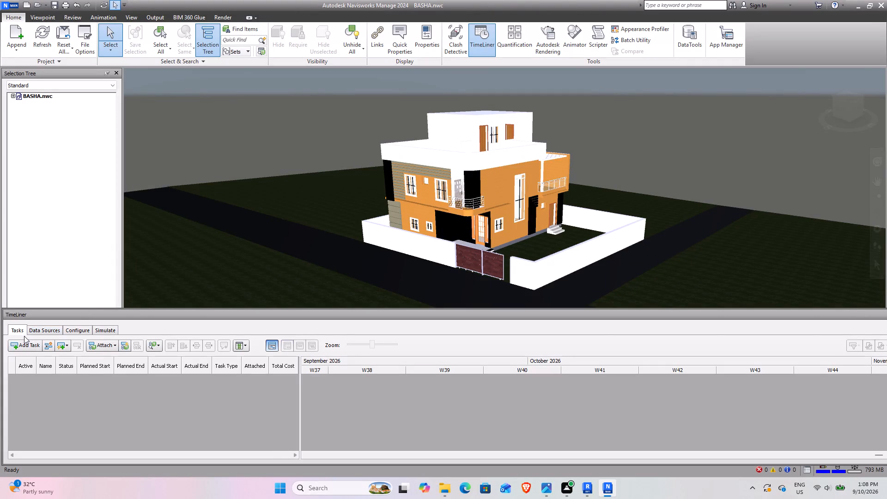
Add a first task to the TimeLiner schedule.
{"action": "left_click", "coordinate": [29, 347]}
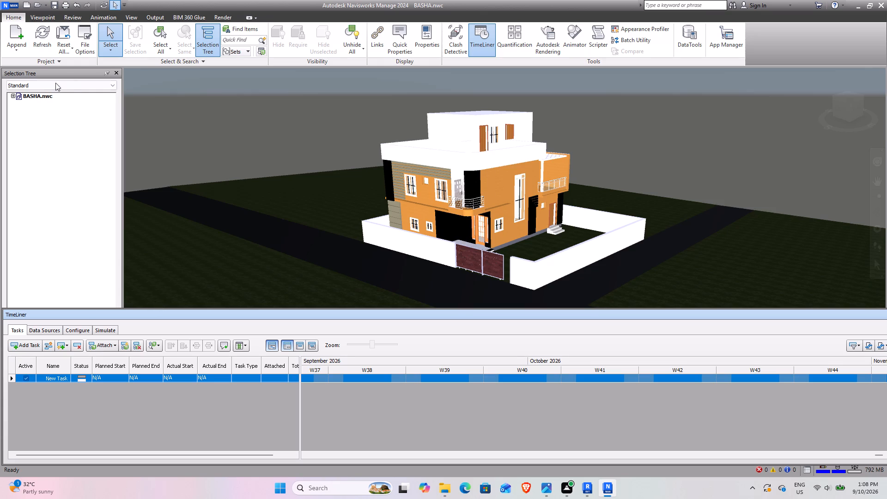
Expand BASHA.nwc in the Selection Tree to examine the element categories under levels 0 GL and 1 PL.
{"action": "left_click", "coordinate": [12, 93]}
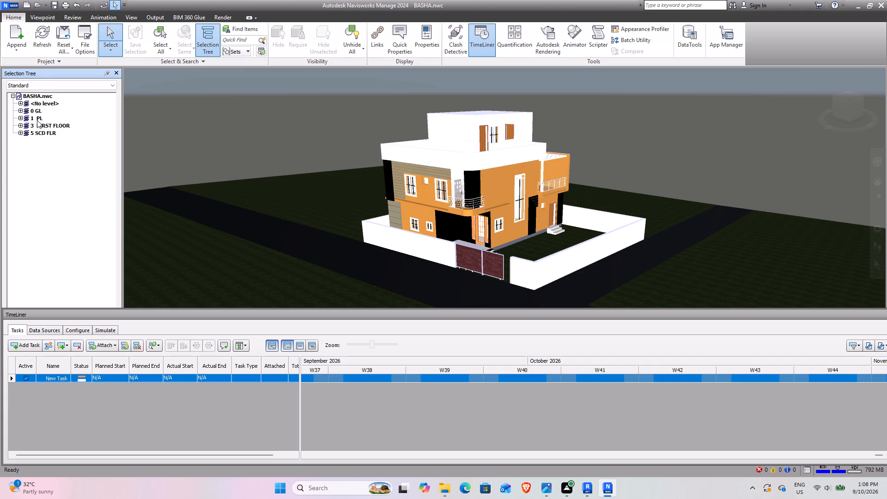
{"action": "left_click", "coordinate": [21, 103]}
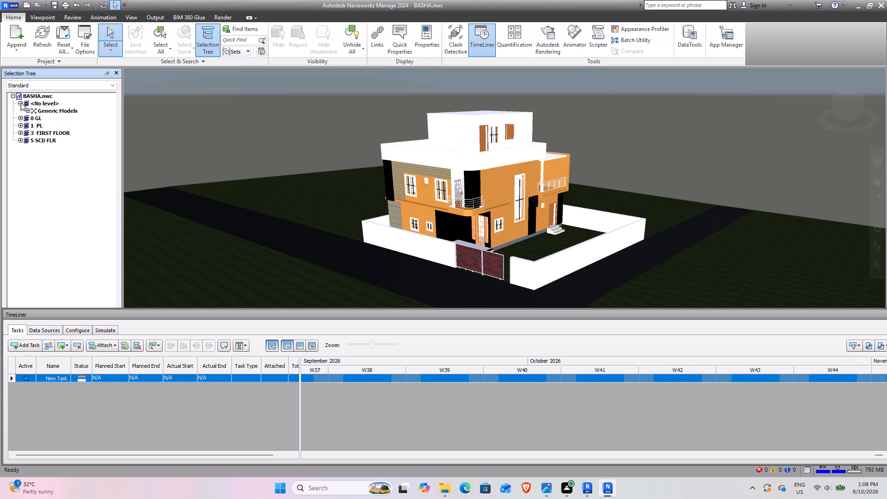
{"action": "left_click", "coordinate": [21, 103]}
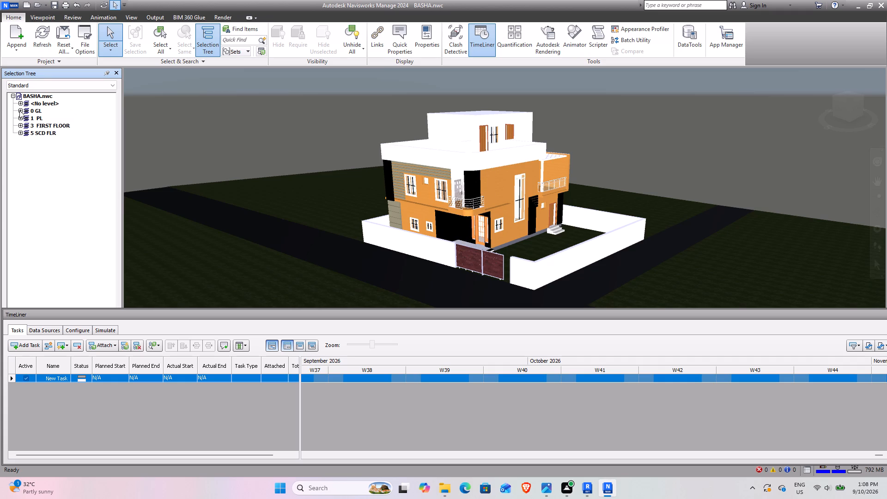
{"action": "left_click", "coordinate": [19, 110]}
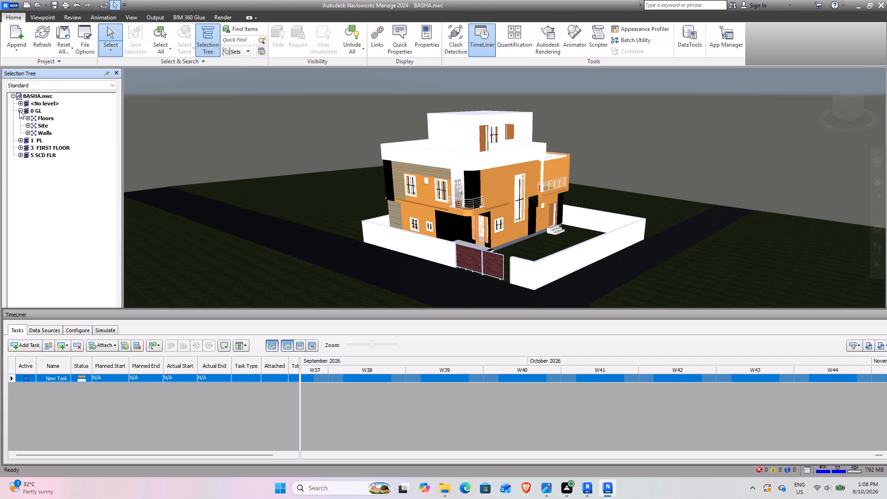
{"action": "left_click", "coordinate": [18, 141]}
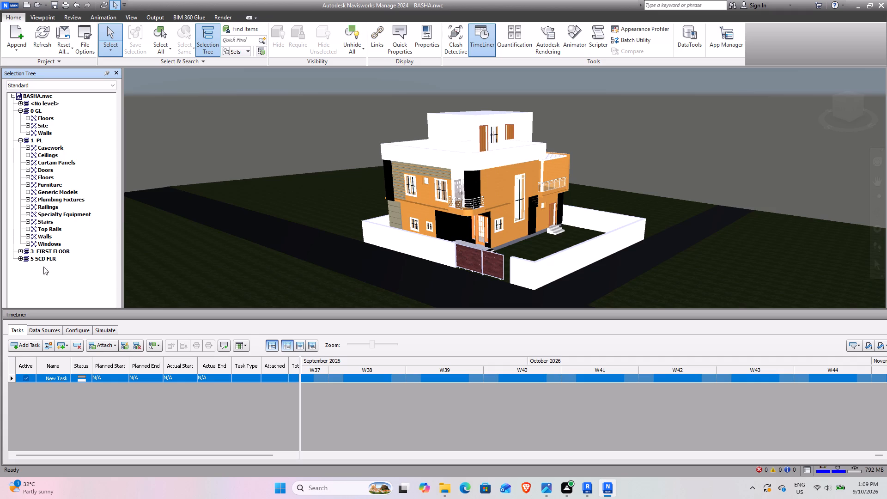
Name the new task GL FLOOR and set its planned start to 9/10/2026.
{"action": "left_click", "coordinate": [57, 381]}
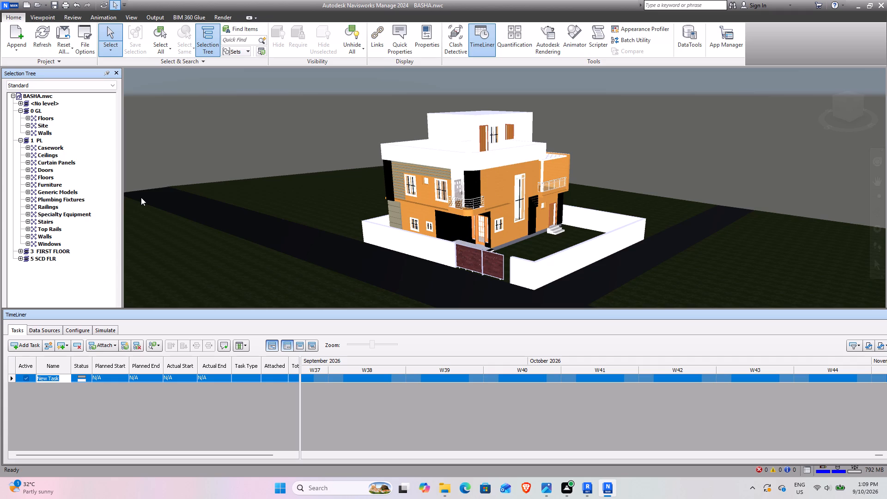
{"action": "type", "text": "GL"}
{"action": "key", "text": "space"}
{"action": "type", "text": "FLOOR"}
{"action": "left_click", "coordinate": [124, 376]}
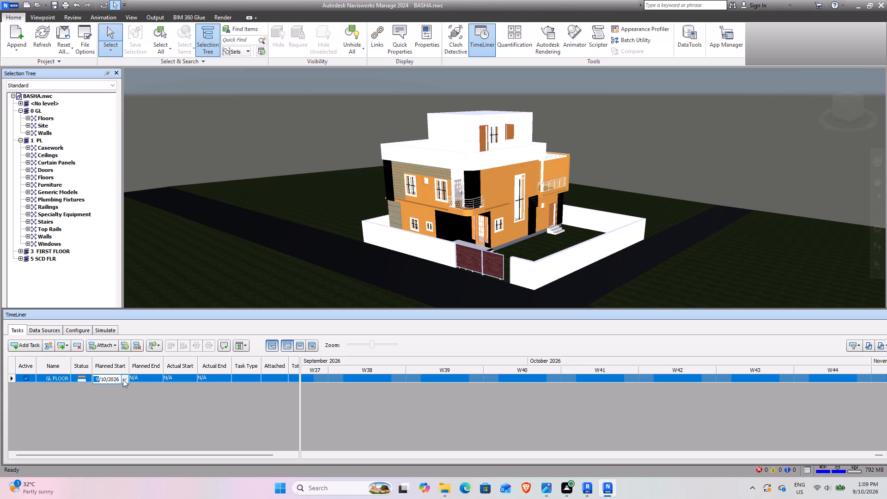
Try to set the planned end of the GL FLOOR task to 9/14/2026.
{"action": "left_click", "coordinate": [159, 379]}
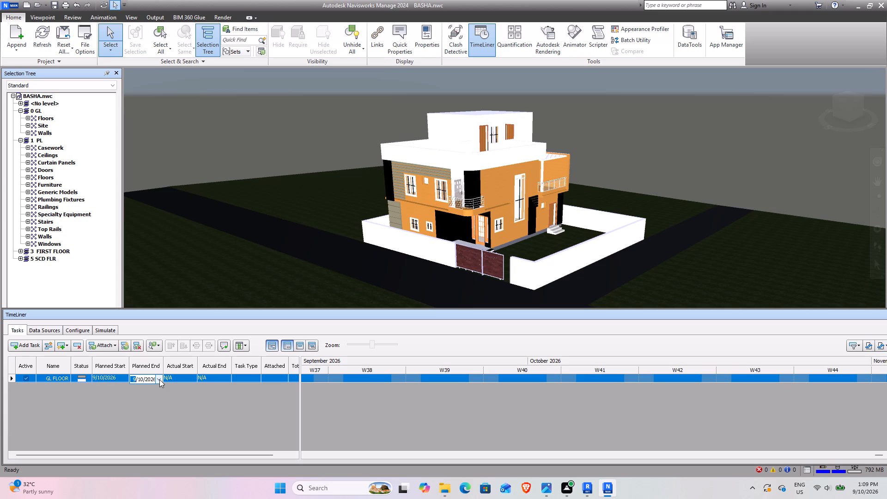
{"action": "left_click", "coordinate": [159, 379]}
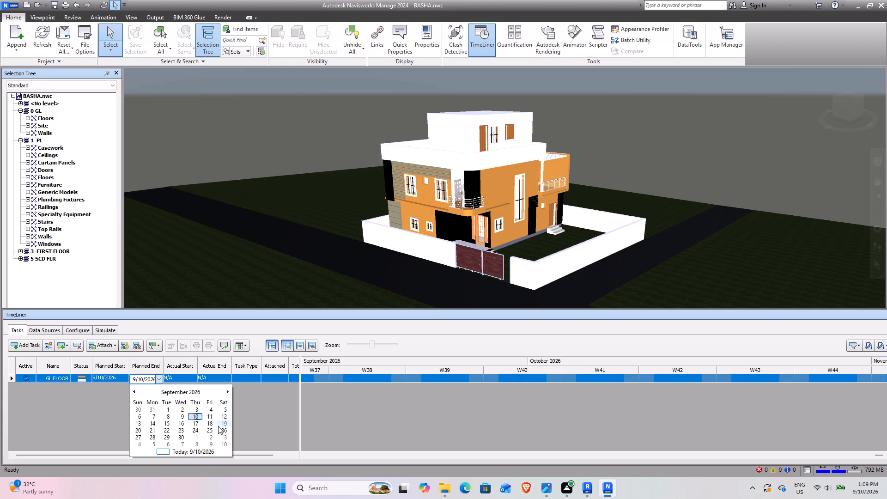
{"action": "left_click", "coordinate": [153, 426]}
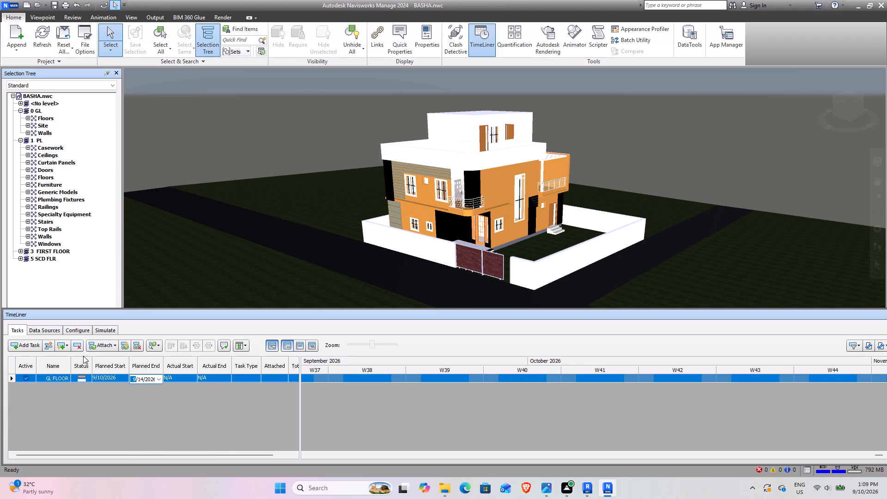
Add a second task named GL WALLS with a planned start of 9/10/2026.
{"action": "left_click", "coordinate": [29, 347]}
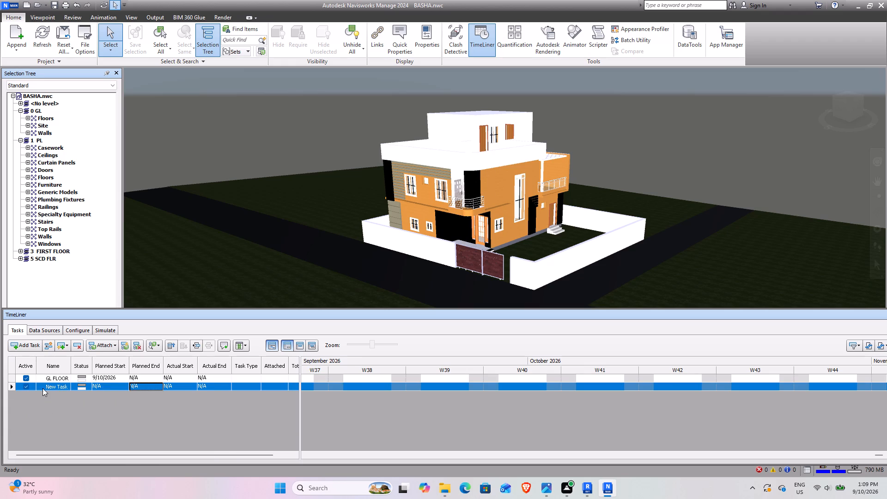
{"action": "double_click", "coordinate": [51, 387]}
{"action": "double_click", "coordinate": [104, 387]}
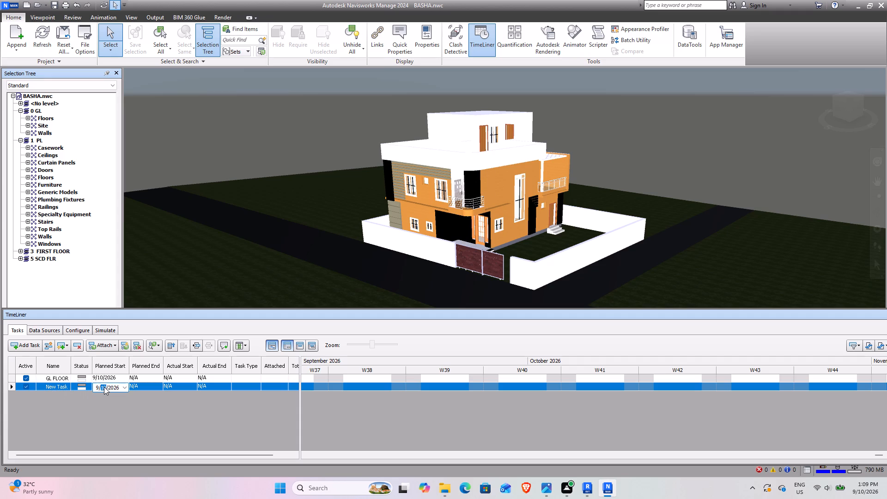
{"action": "left_click", "coordinate": [62, 388]}
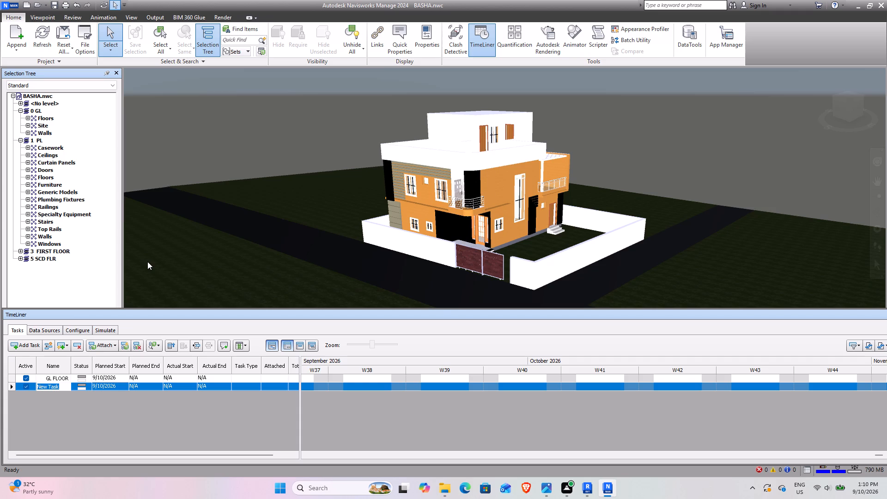
{"action": "type", "text": "GL"}
{"action": "key", "text": "space"}
{"action": "left_click", "coordinate": [19, 103]}
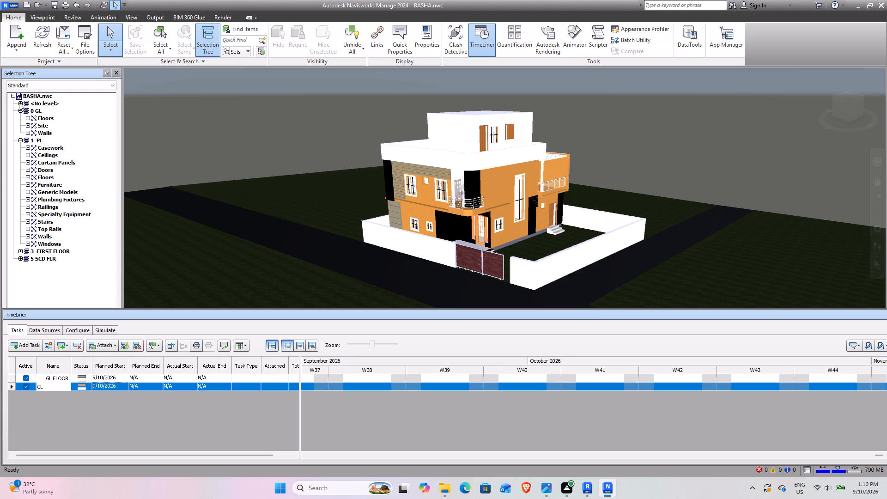
{"action": "left_click", "coordinate": [19, 103]}
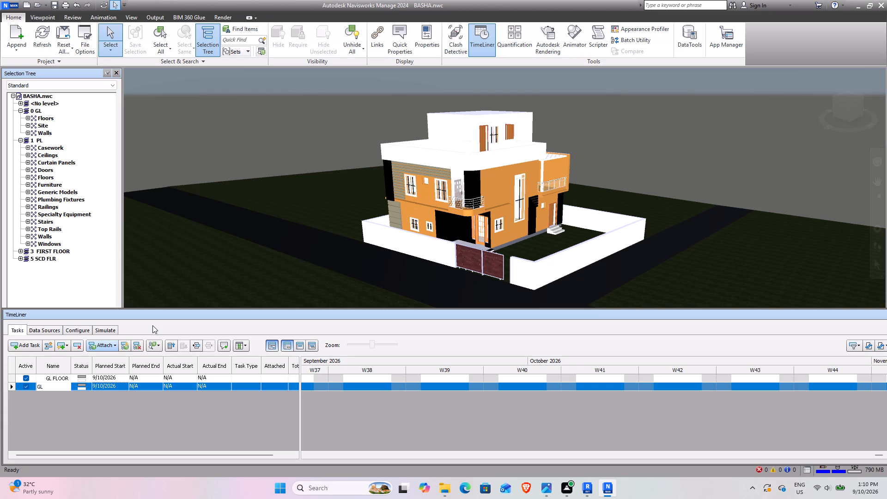
{"action": "left_click", "coordinate": [58, 386]}
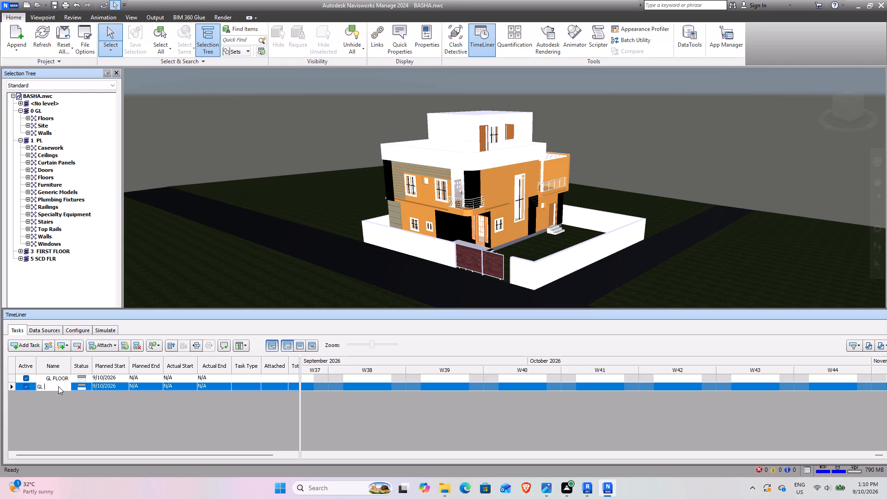
{"action": "type", "text": "WALLS"}
{"action": "left_click", "coordinate": [122, 385]}
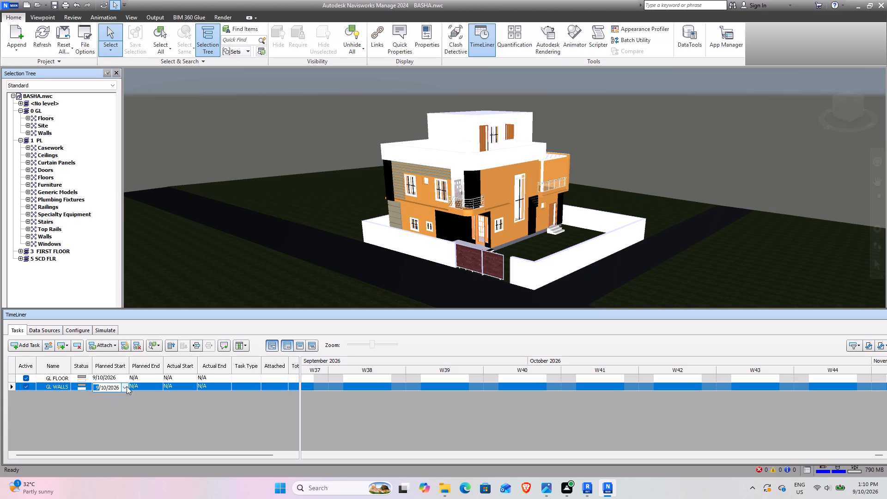
Set the planned end of the GL FLOOR task to 9/14/2026.
{"action": "left_click", "coordinate": [156, 377]}
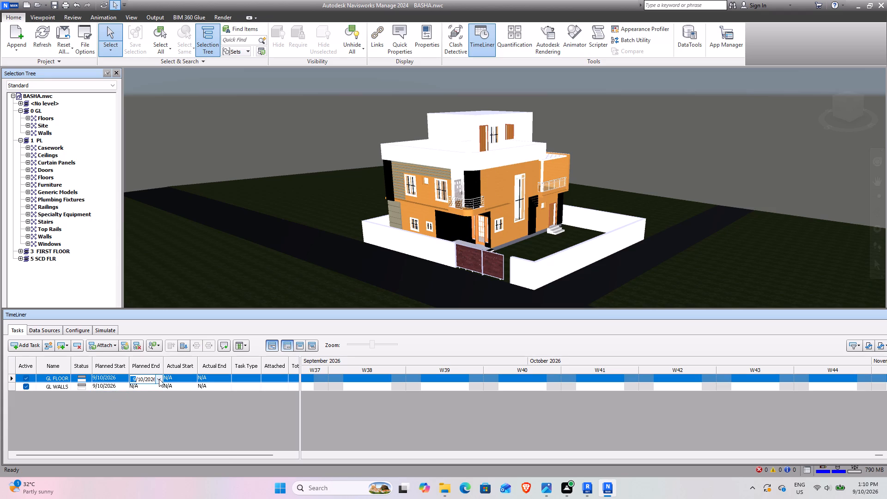
{"action": "left_click", "coordinate": [159, 379]}
{"action": "left_click", "coordinate": [156, 425]}
Set the planned start of the GL WALLS task to 9/15/2026.
{"action": "left_click", "coordinate": [125, 386]}
{"action": "left_click", "coordinate": [125, 387]}
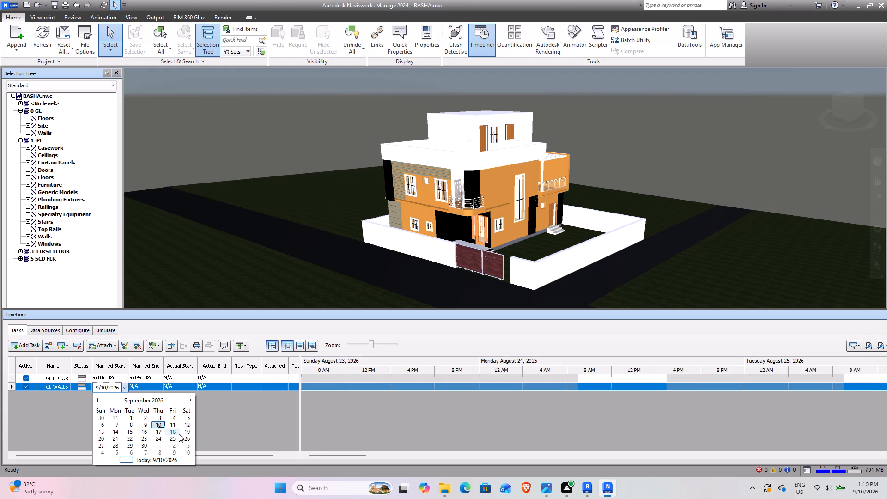
{"action": "left_click", "coordinate": [130, 435]}
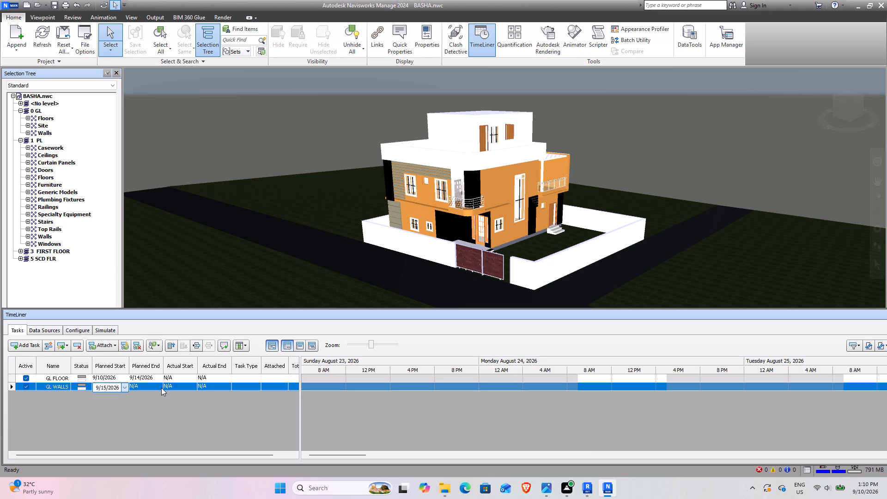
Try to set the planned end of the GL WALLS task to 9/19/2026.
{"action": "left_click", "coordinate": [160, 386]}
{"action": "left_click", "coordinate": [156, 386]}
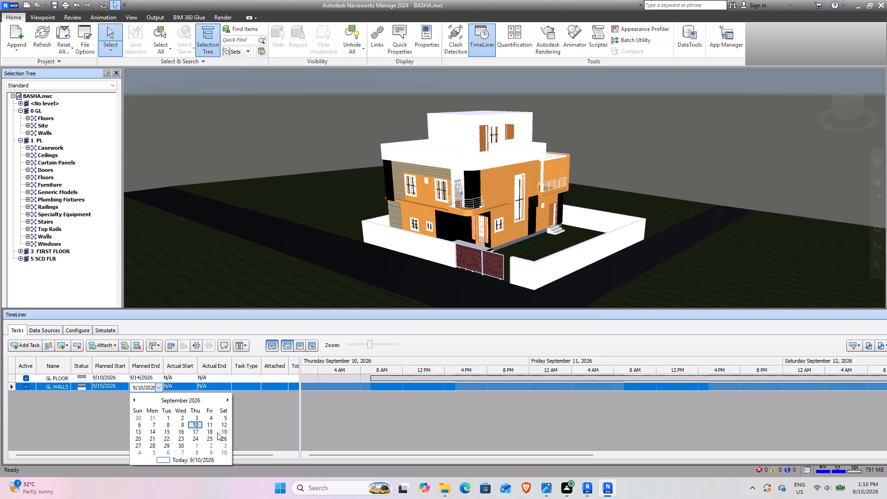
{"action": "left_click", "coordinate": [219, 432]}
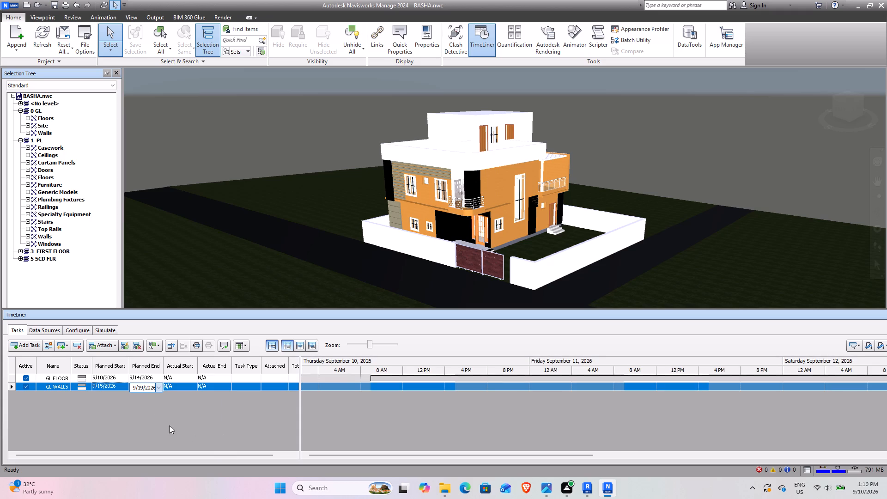
Add a third task to the schedule and name it PL WALLS.
{"action": "left_click", "coordinate": [35, 346]}
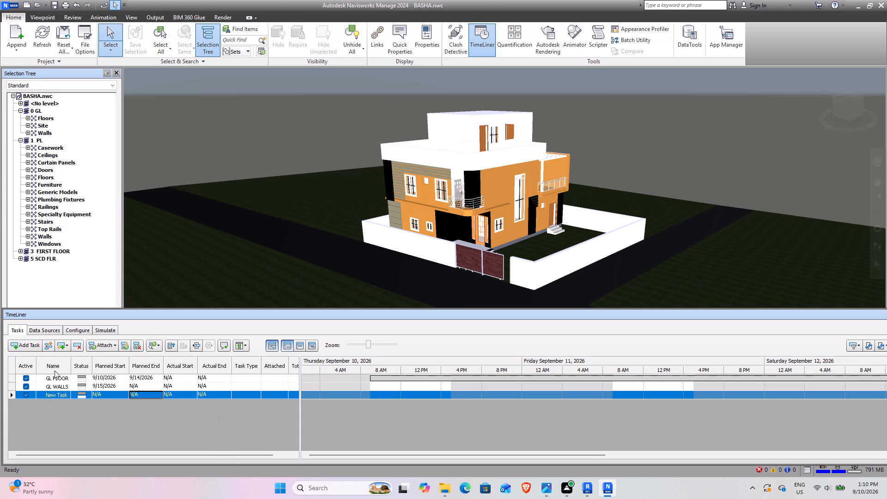
{"action": "left_click", "coordinate": [65, 394]}
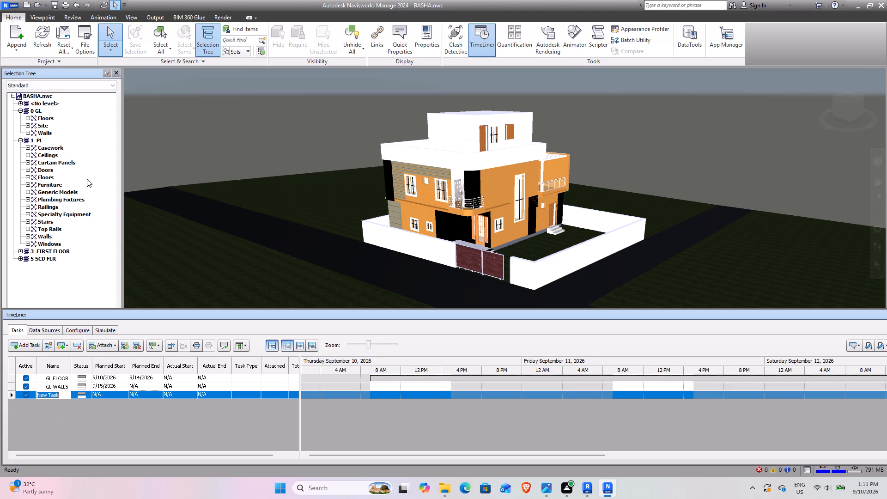
{"action": "type", "text": "PL"}
{"action": "key", "text": "space"}
{"action": "type", "text": "WALL"}
{"action": "key", "text": "s"}
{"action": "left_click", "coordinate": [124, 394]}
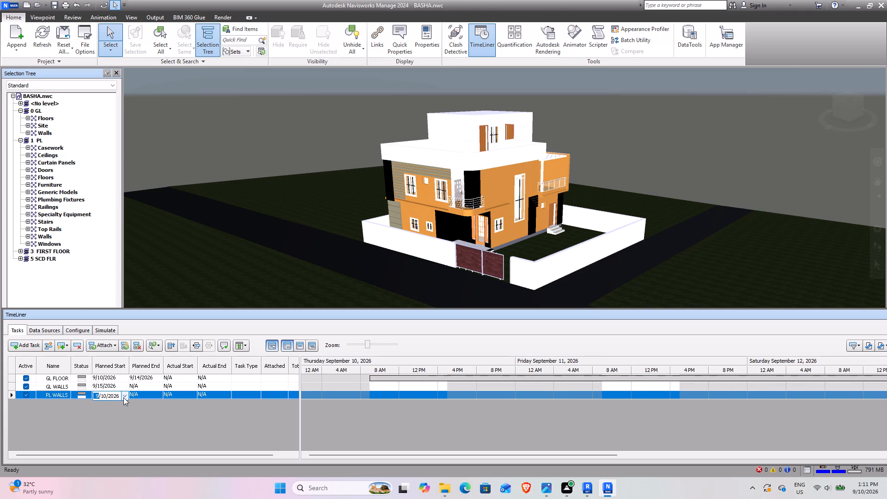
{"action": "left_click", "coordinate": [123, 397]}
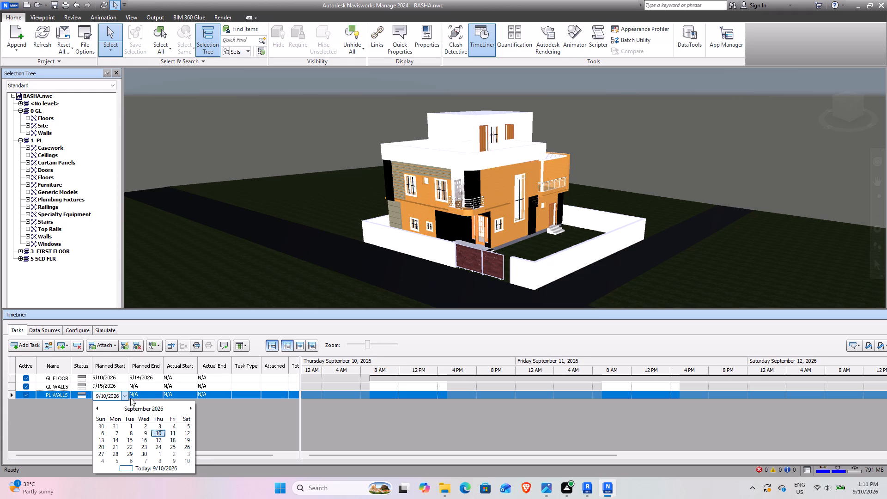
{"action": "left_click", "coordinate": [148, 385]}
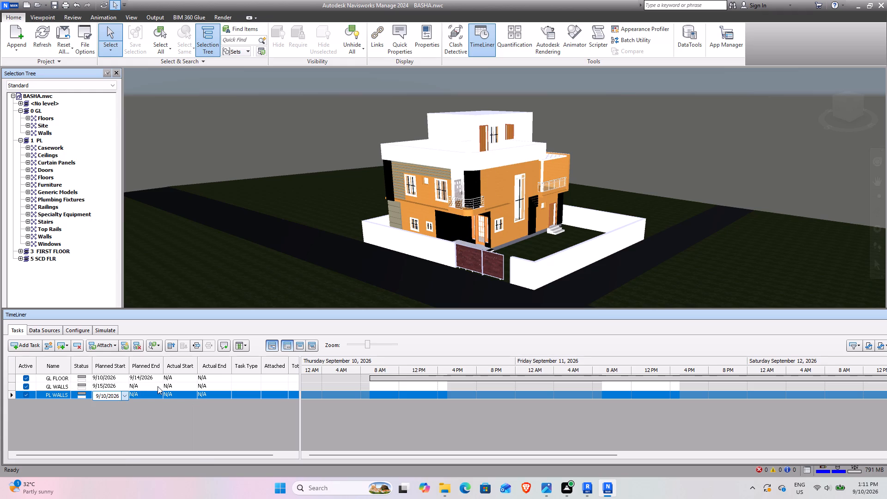
Set the planned end of the GL WALLS task to 9/19/2026.
{"action": "left_click", "coordinate": [158, 386]}
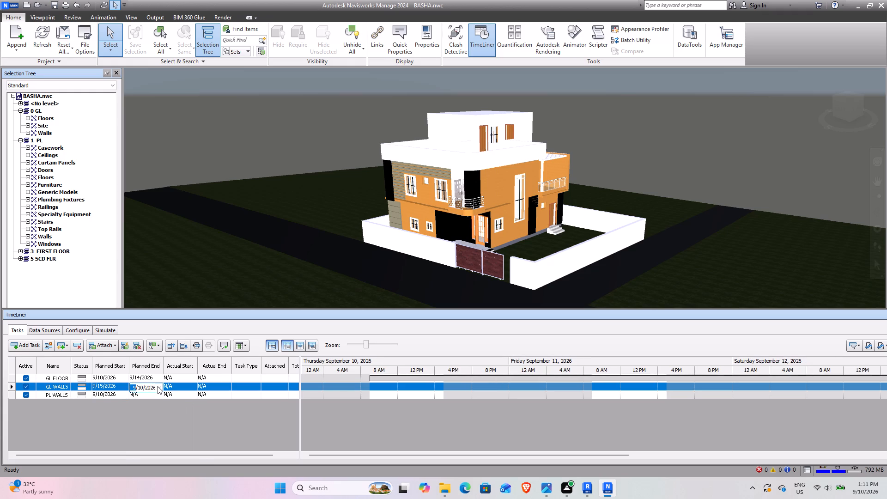
{"action": "left_click", "coordinate": [158, 386]}
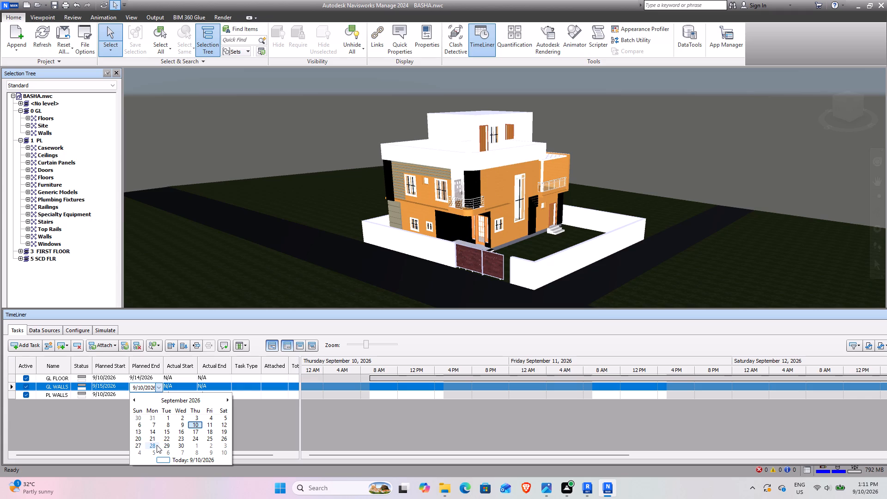
{"action": "left_click", "coordinate": [223, 433]}
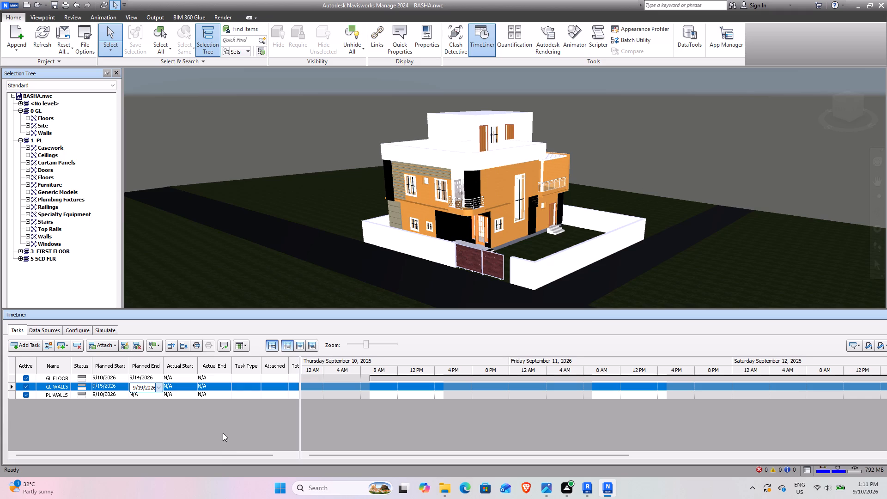
Schedule the PL WALLS task with planned start 9/20/2026 and planned end 9/24/2026.
{"action": "left_click", "coordinate": [120, 399]}
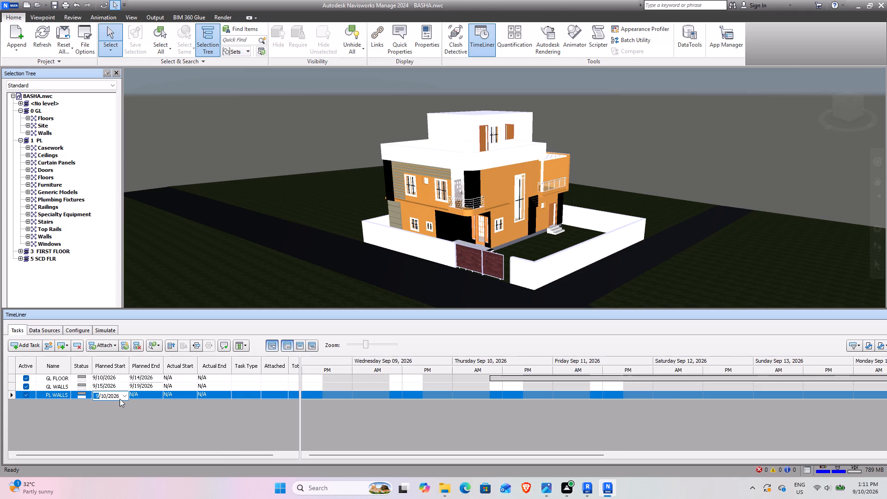
{"action": "left_click", "coordinate": [123, 397]}
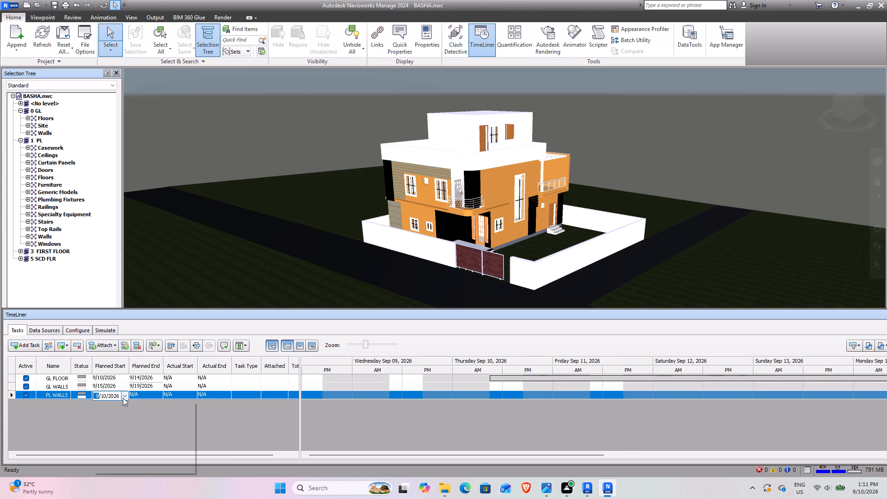
{"action": "left_click", "coordinate": [189, 442]}
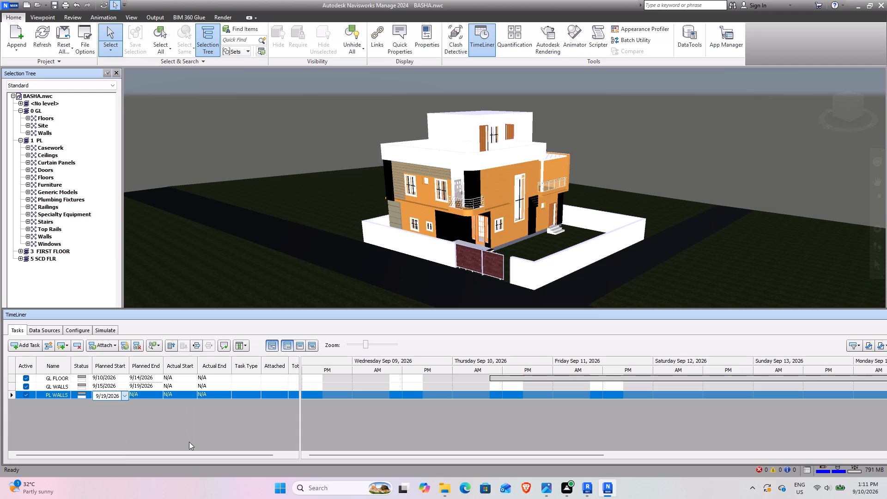
{"action": "left_click", "coordinate": [128, 396]}
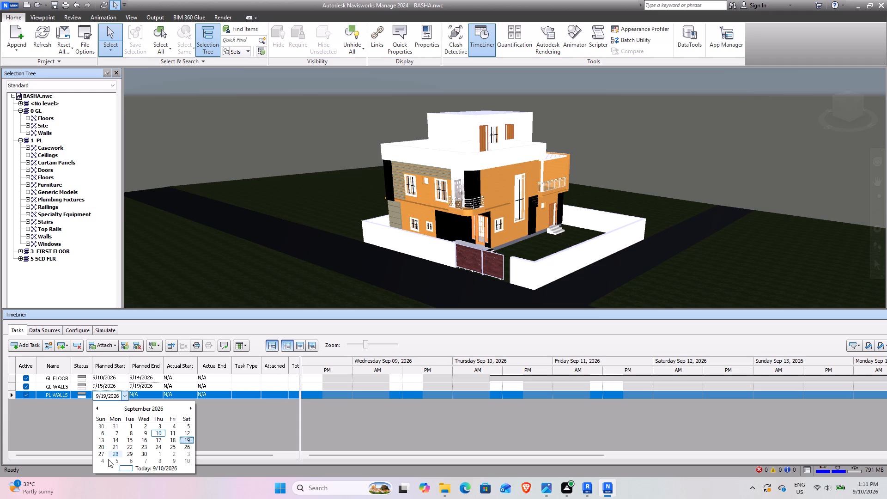
{"action": "left_click", "coordinate": [100, 449]}
{"action": "left_click", "coordinate": [151, 397]}
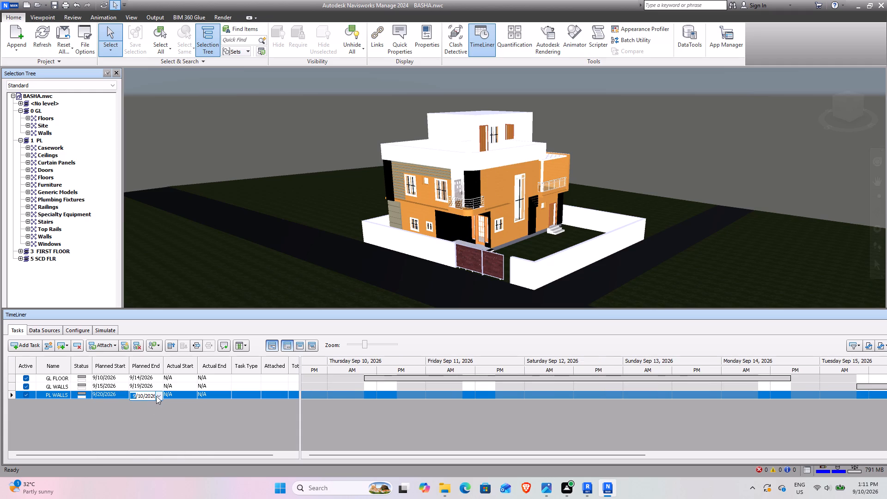
{"action": "left_click", "coordinate": [156, 396]}
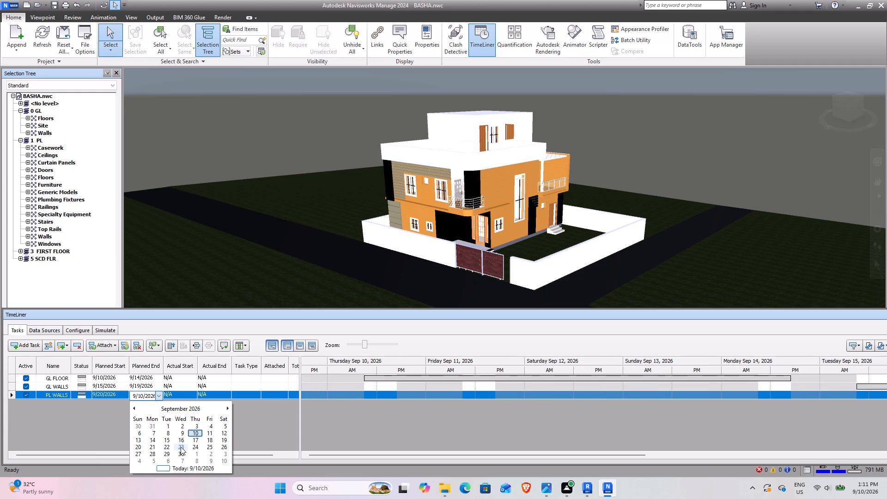
{"action": "left_click", "coordinate": [198, 445]}
{"action": "left_click", "coordinate": [172, 428]}
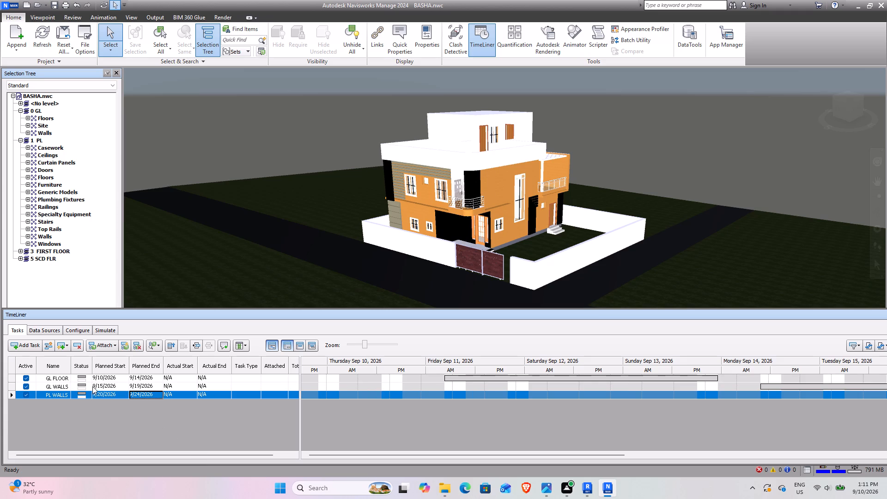
Add a fourth task to the schedule and name it PL DOORS.
{"action": "left_click", "coordinate": [18, 348]}
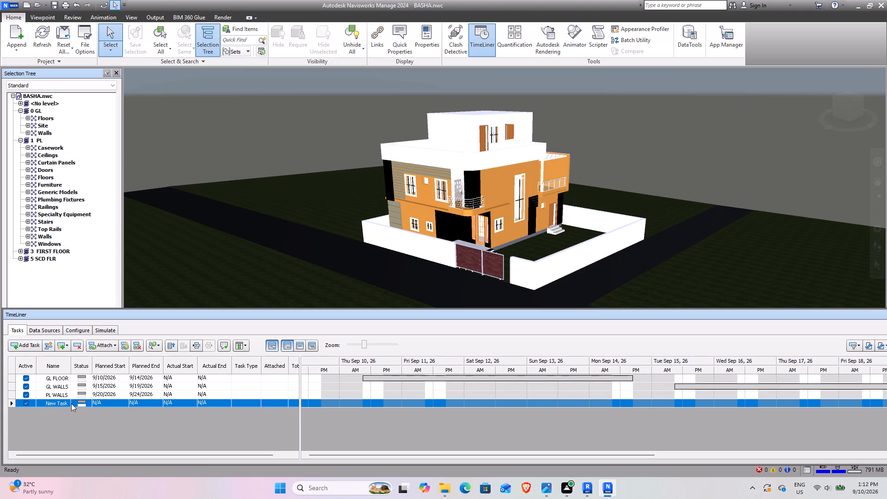
{"action": "left_click", "coordinate": [63, 403]}
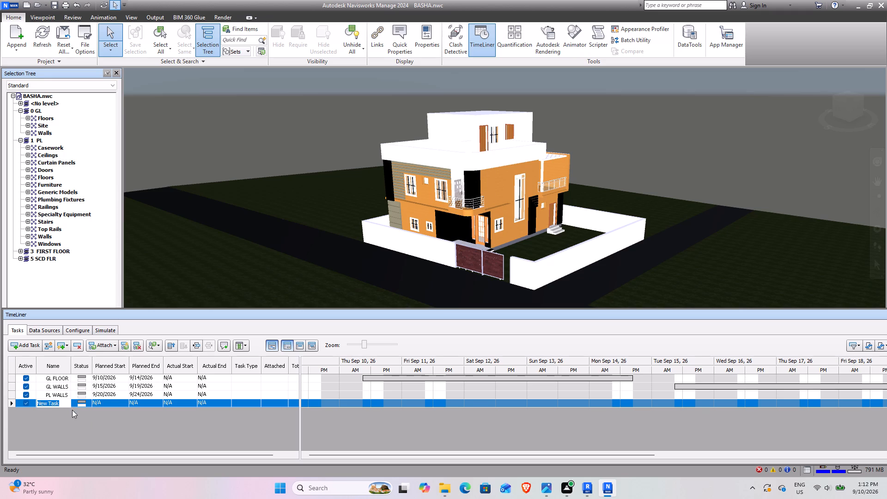
{"action": "type", "text": "PL DOORS"}
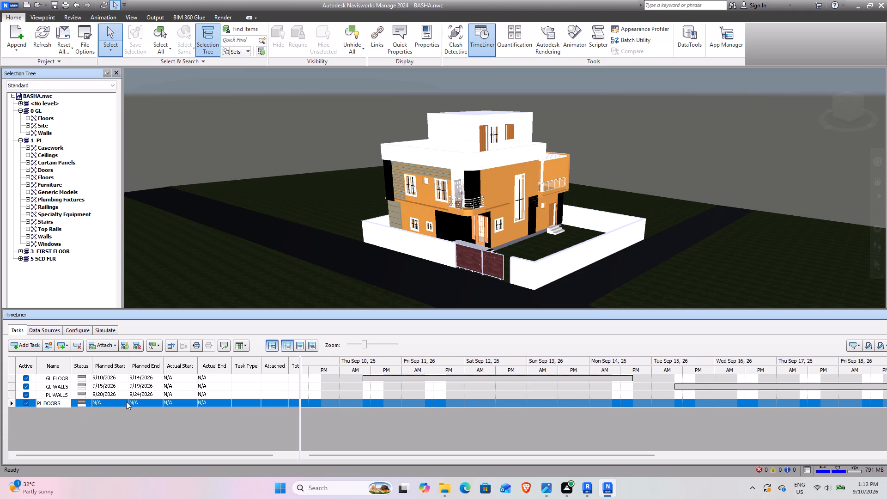
Set the planned start of the PL DOORS task to 9/25/2026.
{"action": "left_click", "coordinate": [126, 401]}
{"action": "left_click", "coordinate": [126, 401]}
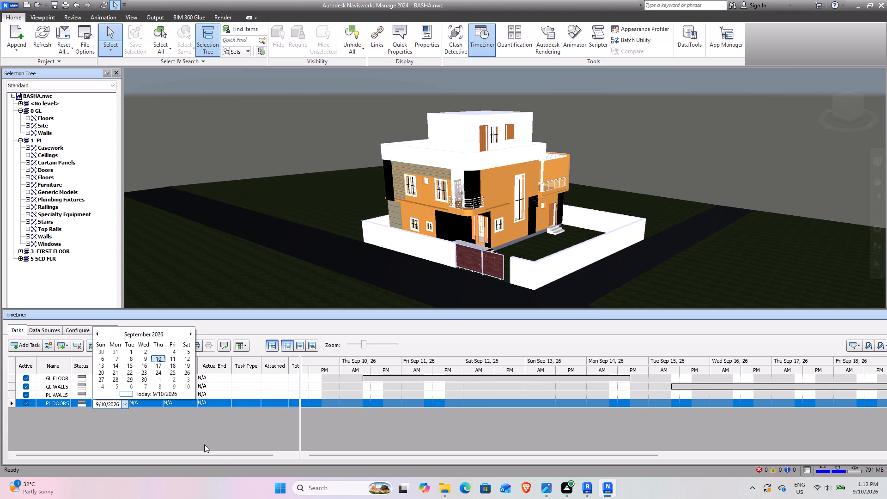
{"action": "left_click", "coordinate": [196, 433]}
{"action": "left_click", "coordinate": [126, 405]}
{"action": "left_click", "coordinate": [175, 372]}
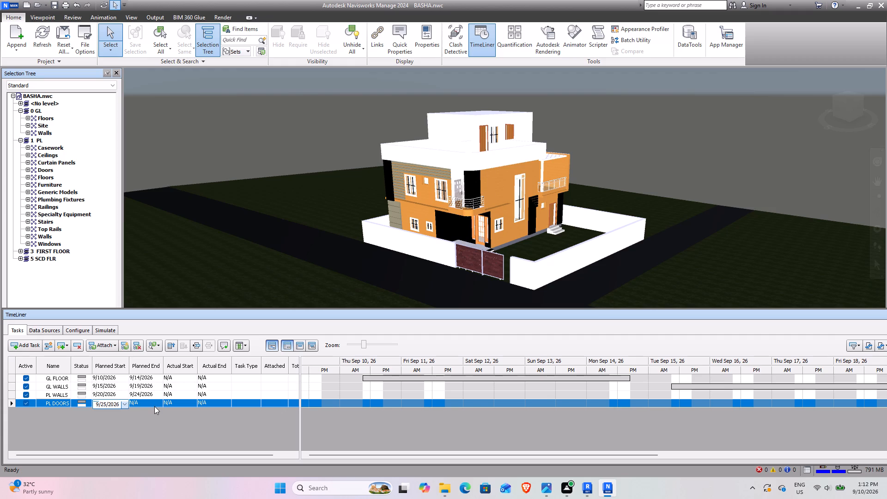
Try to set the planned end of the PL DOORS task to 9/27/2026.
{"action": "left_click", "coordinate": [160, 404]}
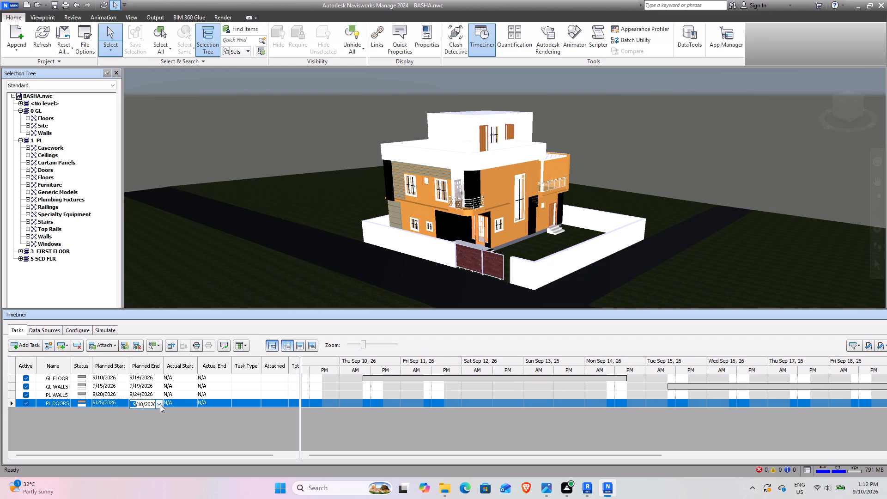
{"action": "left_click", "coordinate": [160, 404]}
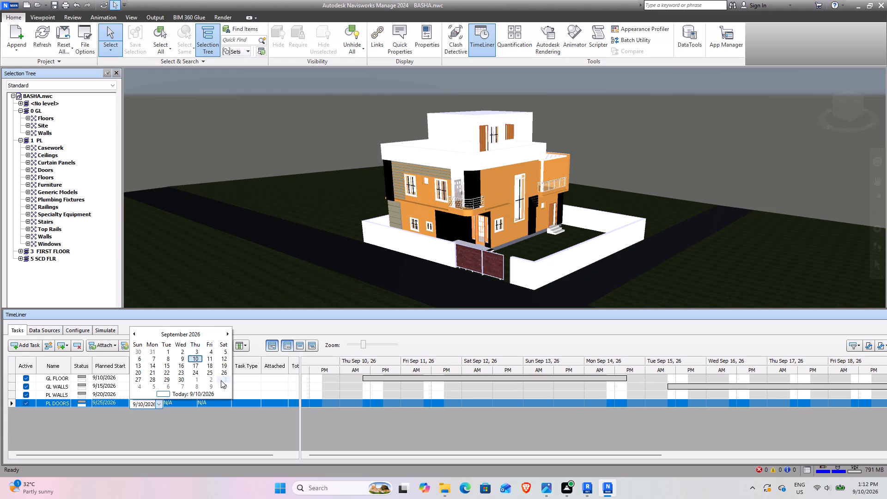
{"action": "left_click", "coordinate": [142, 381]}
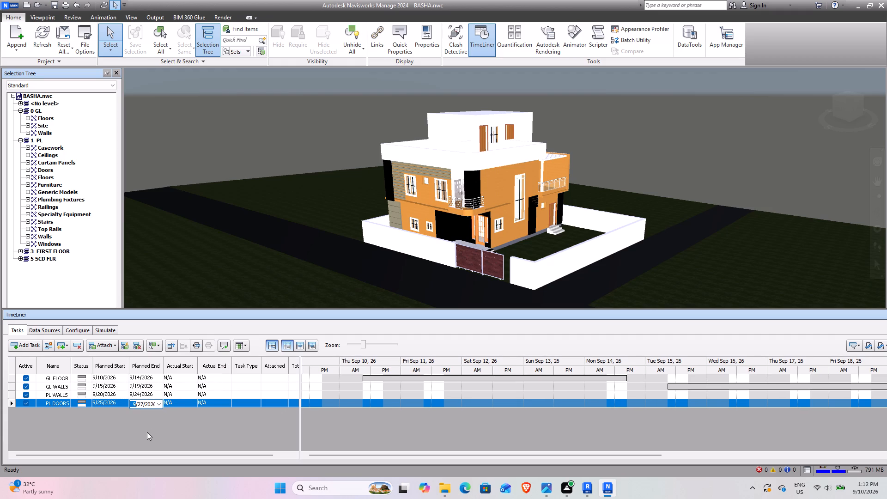
Add a fifth task to the schedule below PL DOORS.
{"action": "left_click", "coordinate": [26, 341]}
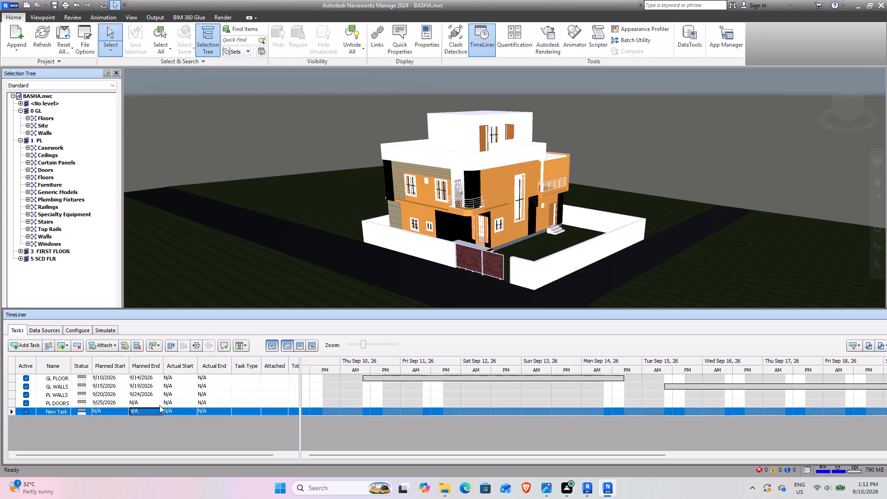
Set the planned end of the PL DOORS task to 9/27/2026.
{"action": "left_click", "coordinate": [159, 405]}
{"action": "left_click", "coordinate": [159, 405]}
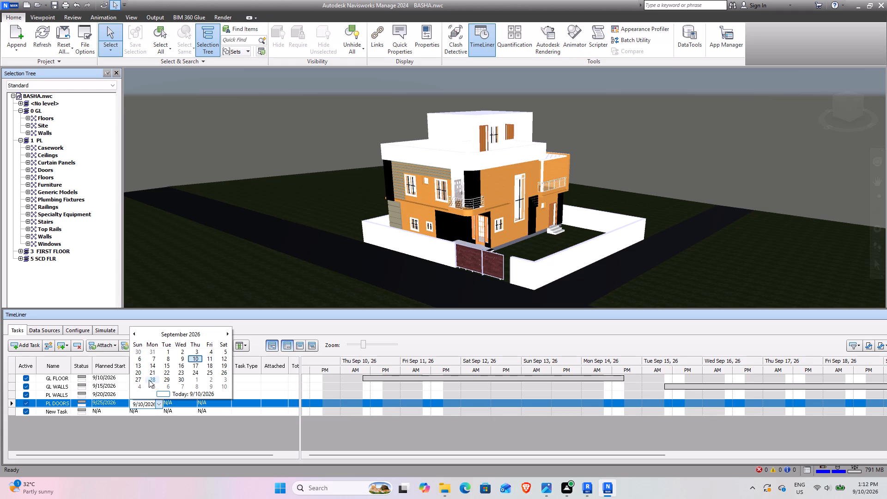
{"action": "left_click", "coordinate": [140, 378]}
{"action": "left_click", "coordinate": [152, 432]}
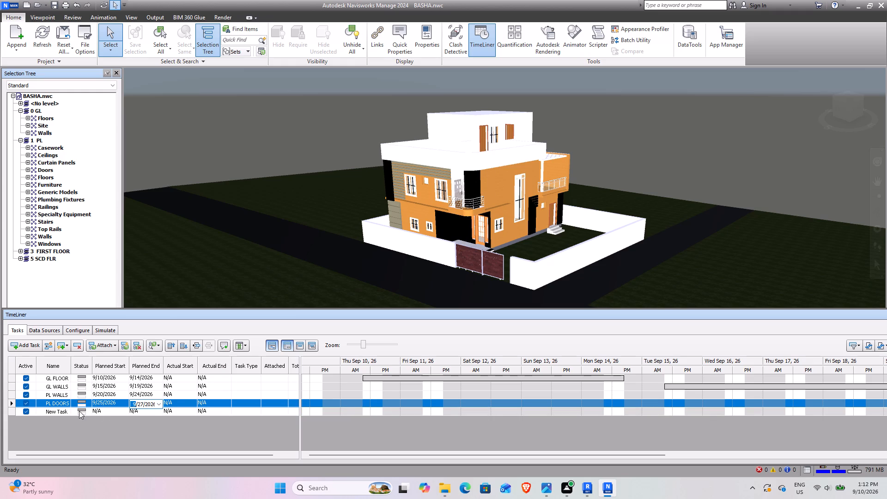
Name the new fifth task PL WINDOWS in capital letters.
{"action": "left_click", "coordinate": [64, 412]}
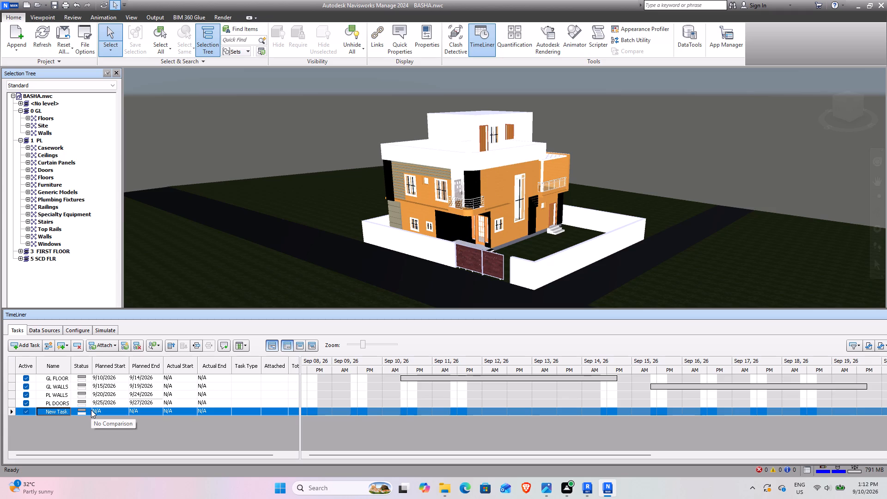
{"action": "type", "text": "PL"}
{"action": "key", "text": "BackSpace"}
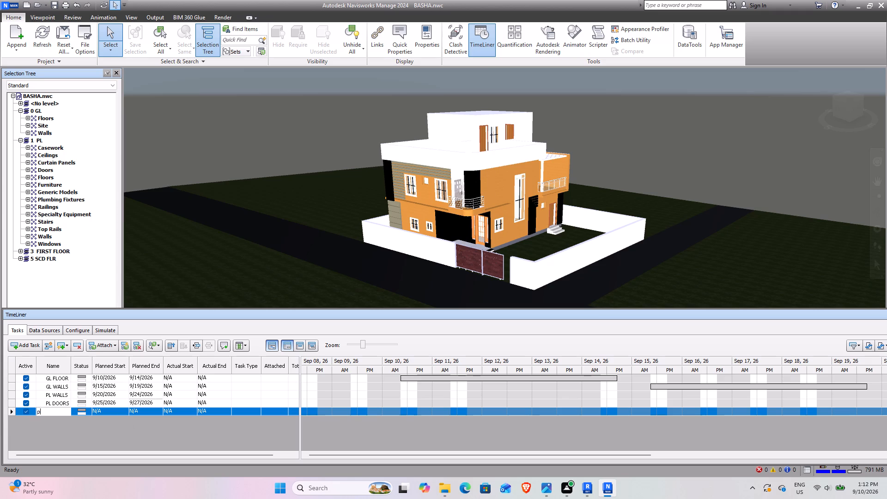
{"action": "key", "text": "BackSpace"}
{"action": "type", "text": "pl"}
{"action": "key", "text": "BackSpace"}
{"action": "key", "text": "BackSpace"}
{"action": "type", "text": "PL"}
{"action": "key", "text": "space"}
{"action": "type", "text": "WINDOWS"}
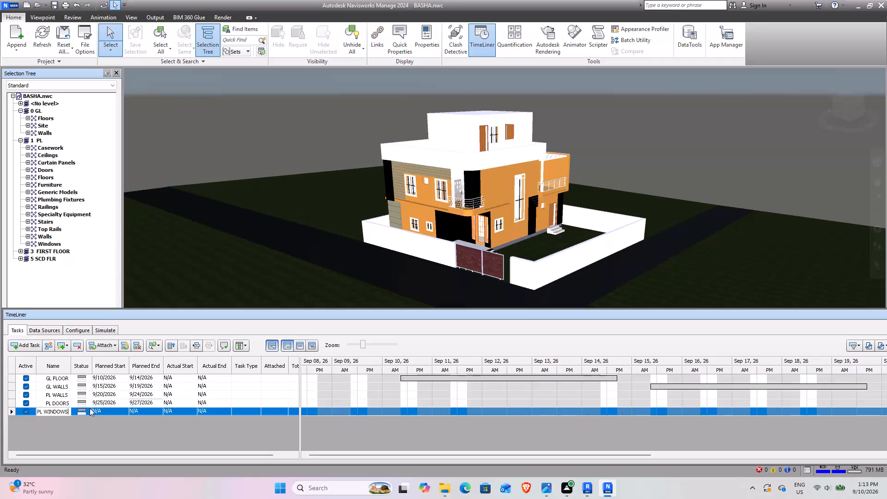
Schedule the PL WINDOWS task with planned start 9/28/2026 and planned end 9/30/2026.
{"action": "left_click", "coordinate": [119, 410]}
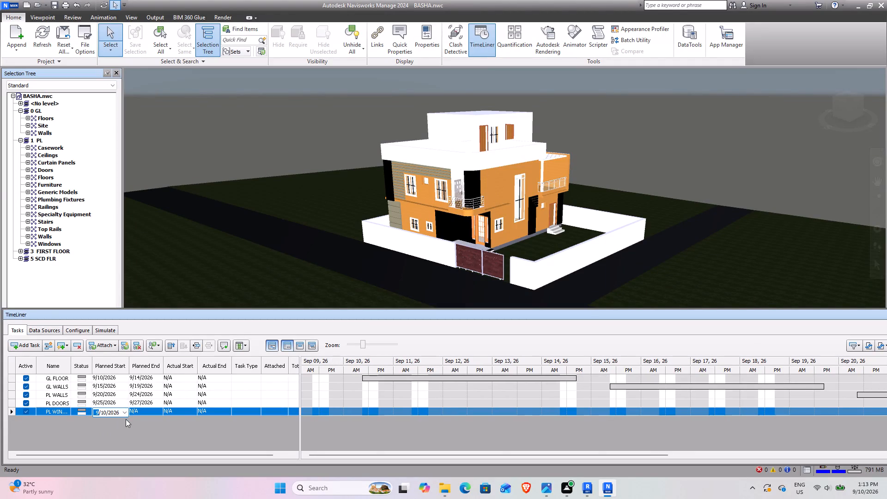
{"action": "left_click", "coordinate": [125, 414]}
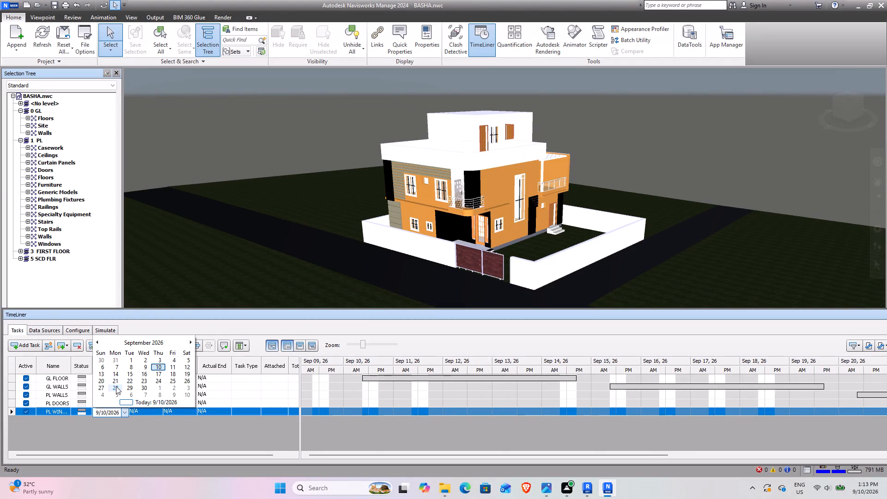
{"action": "left_click", "coordinate": [116, 386]}
{"action": "left_click", "coordinate": [158, 410]}
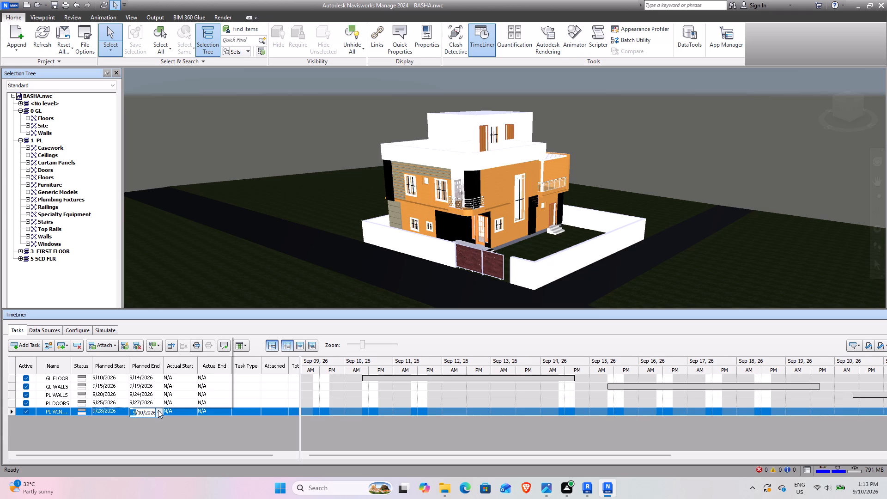
{"action": "left_click", "coordinate": [158, 410]}
{"action": "left_click", "coordinate": [177, 389]}
{"action": "left_click", "coordinate": [178, 432]}
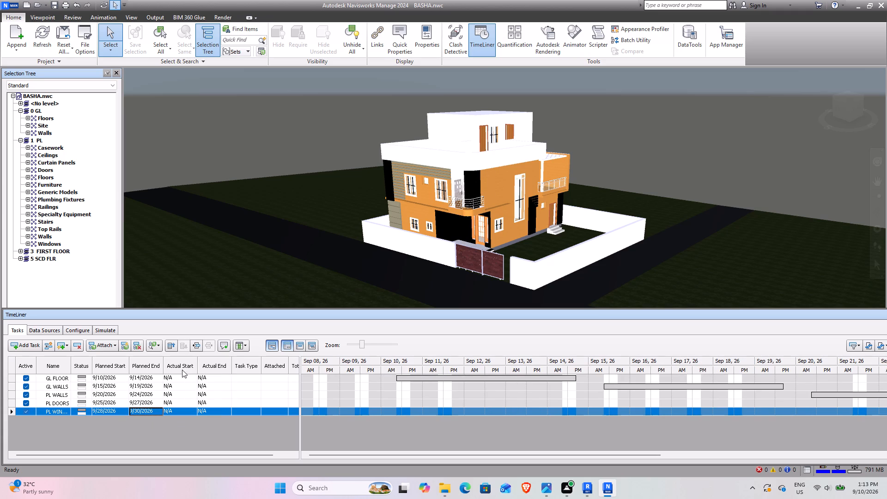
Add a sixth task below PL WINDOWS and name it PL STAIRS in capital letters.
{"action": "left_click", "coordinate": [31, 347]}
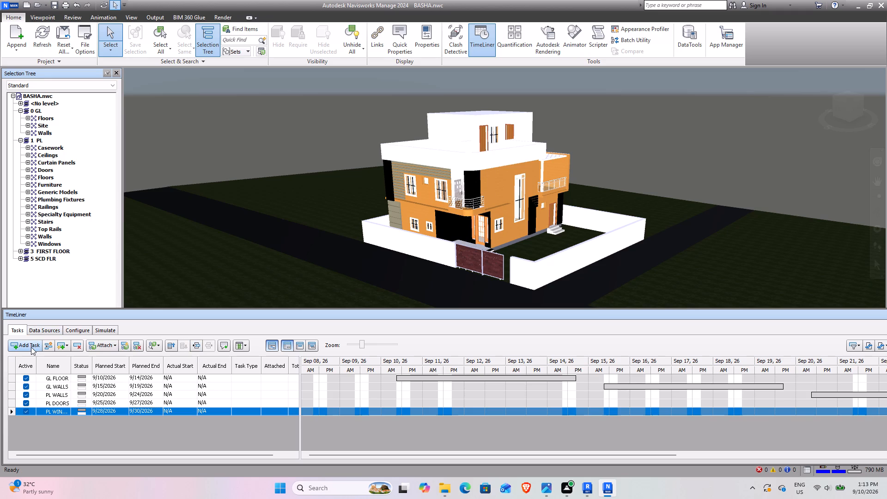
{"action": "left_click", "coordinate": [65, 421]}
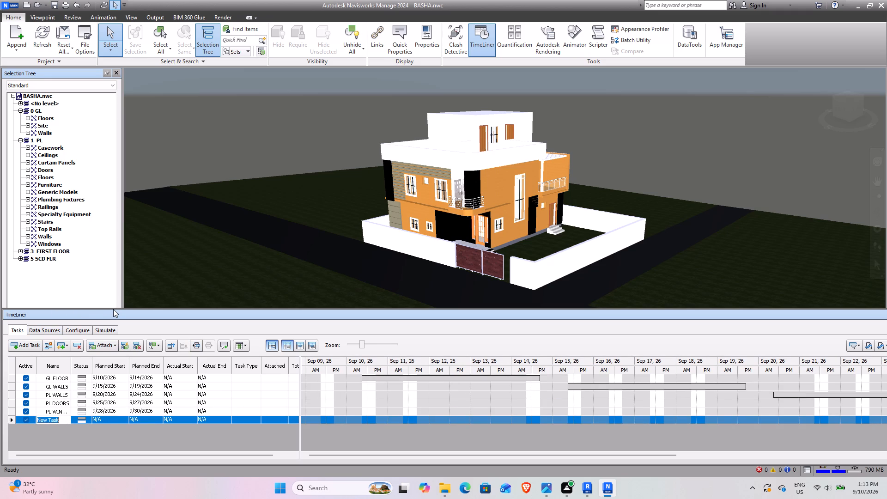
{"action": "type", "text": "PL"}
{"action": "key", "text": "space"}
{"action": "key", "text": "s"}
{"action": "type", "text": "TAIRS"}
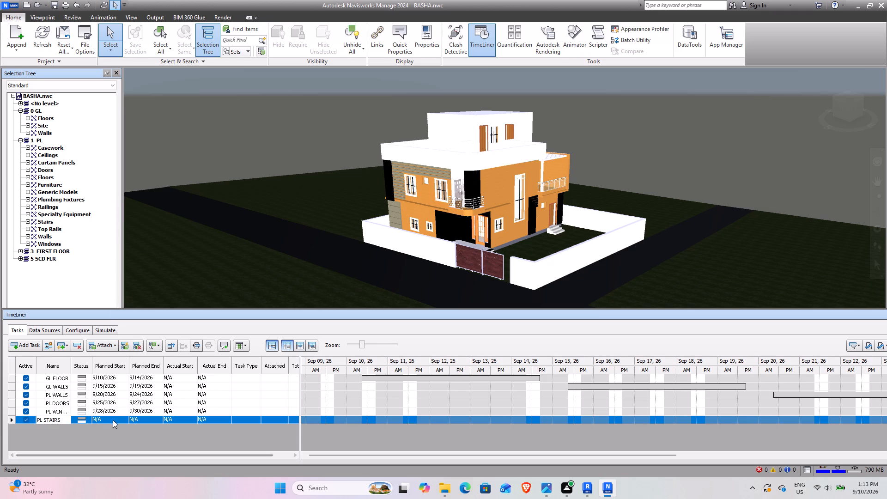
Schedule the PL STAIRS task with planned start 10/1/2026 and planned end 10/4/2026.
{"action": "left_click", "coordinate": [124, 417]}
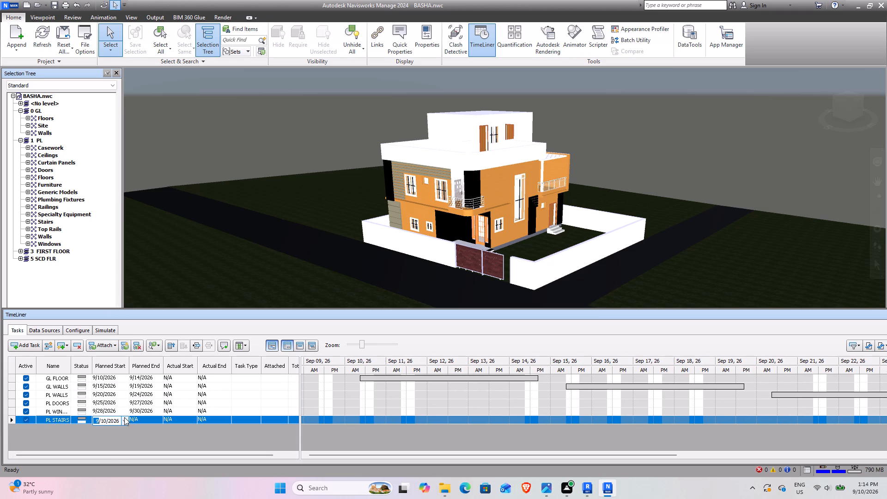
{"action": "left_click", "coordinate": [124, 417]}
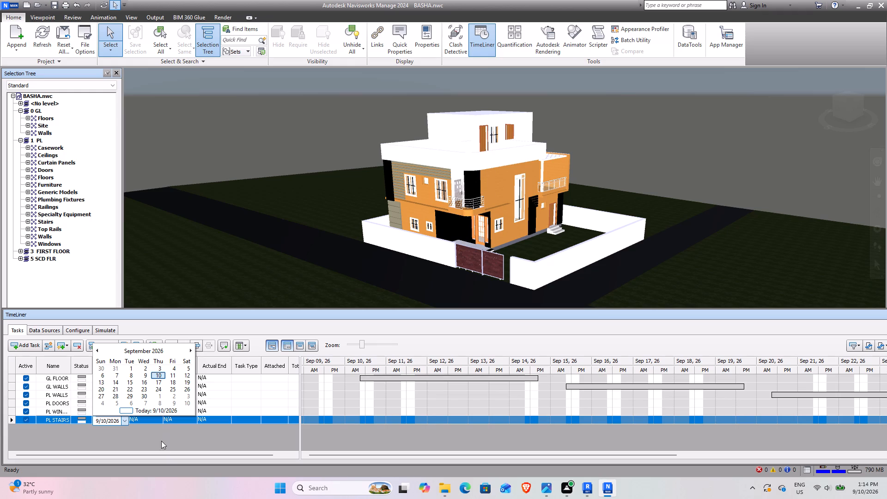
{"action": "left_click", "coordinate": [191, 352]}
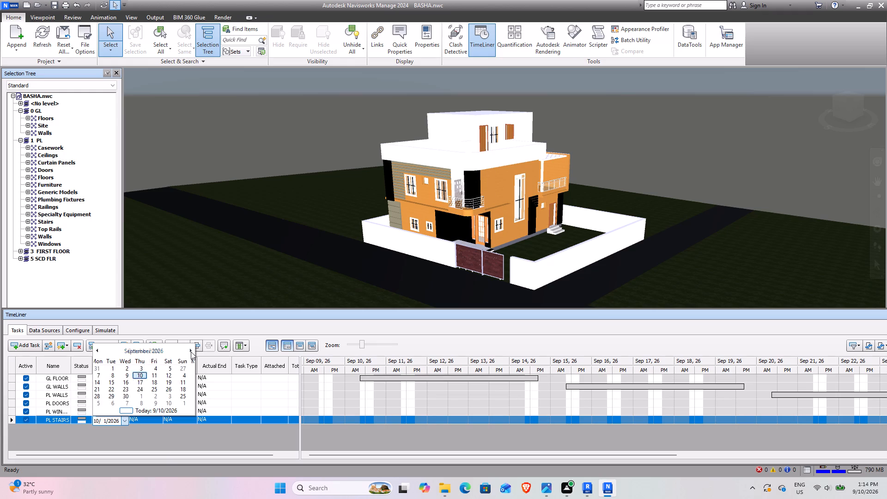
{"action": "left_click", "coordinate": [162, 367]}
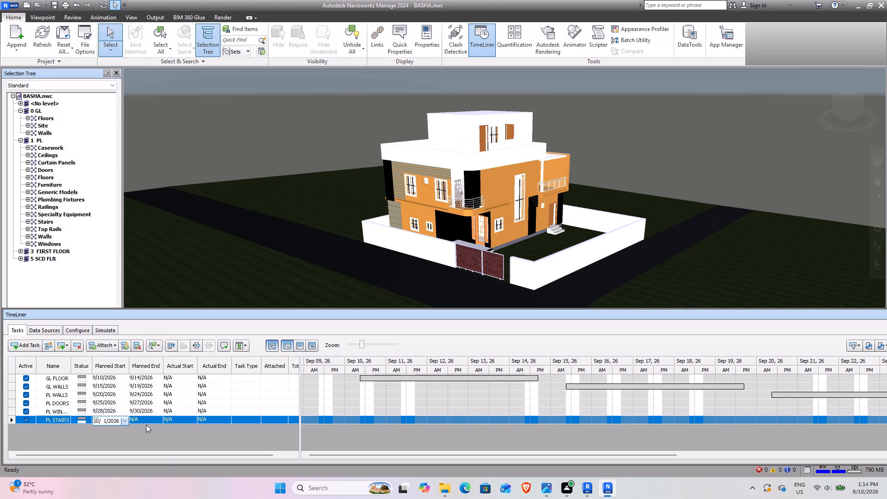
{"action": "left_click", "coordinate": [157, 420]}
{"action": "left_click", "coordinate": [163, 420]}
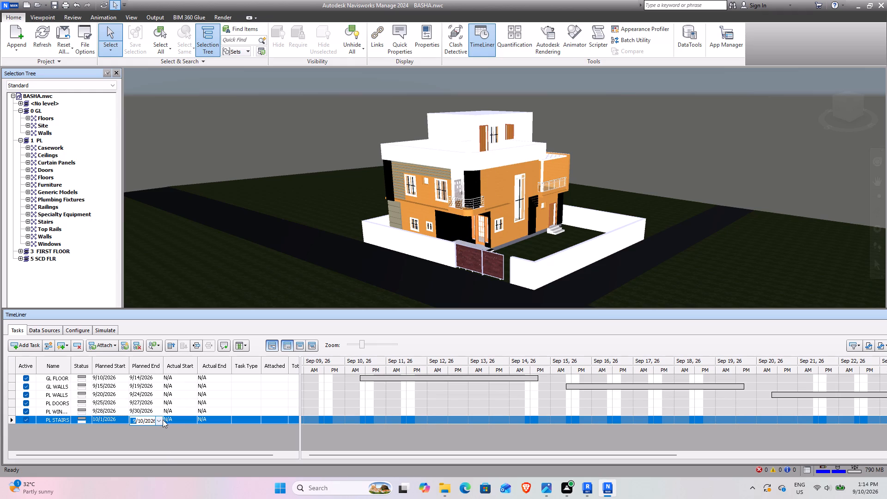
{"action": "left_click", "coordinate": [222, 349]}
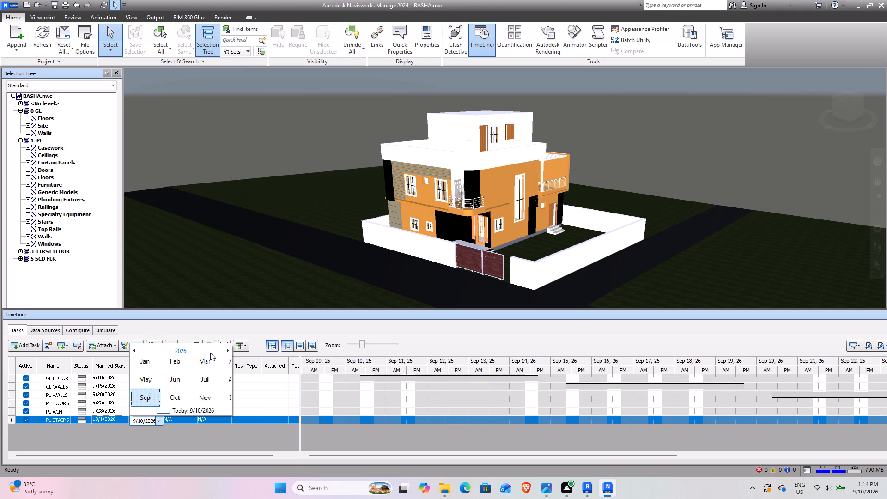
{"action": "left_click", "coordinate": [161, 400]}
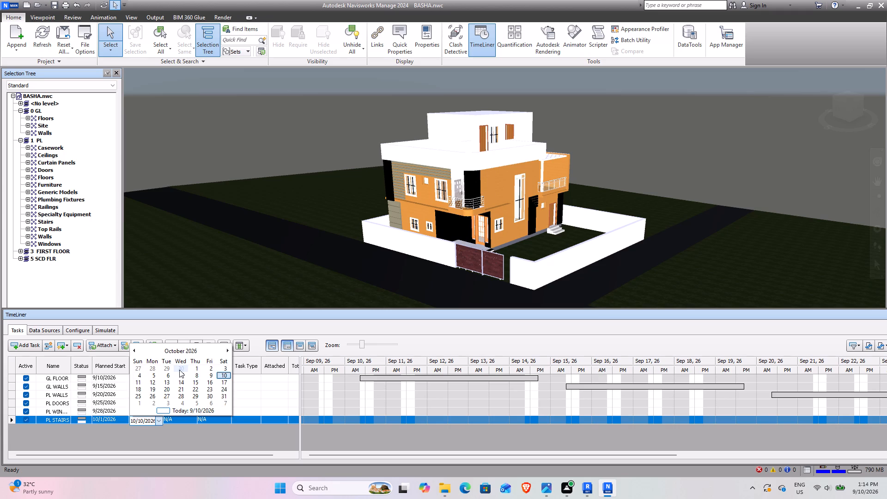
{"action": "left_click", "coordinate": [141, 377]}
{"action": "left_click", "coordinate": [161, 440]}
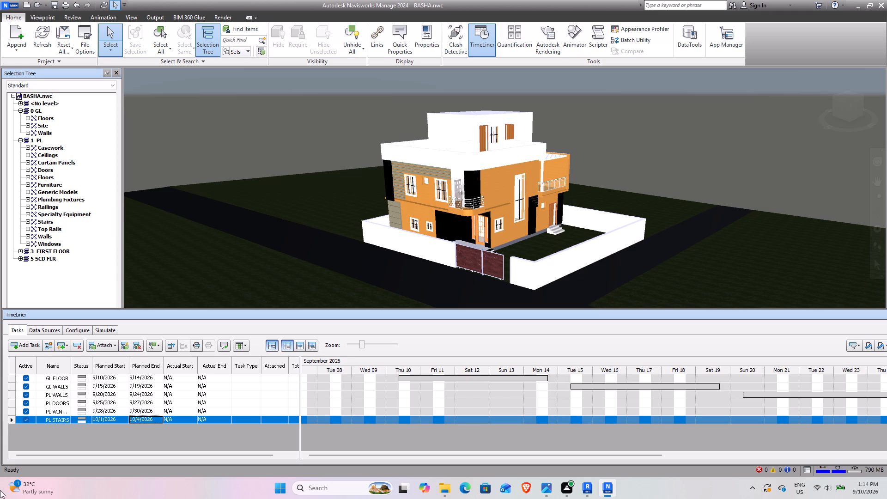
{"action": "left_click", "coordinate": [136, 440]}
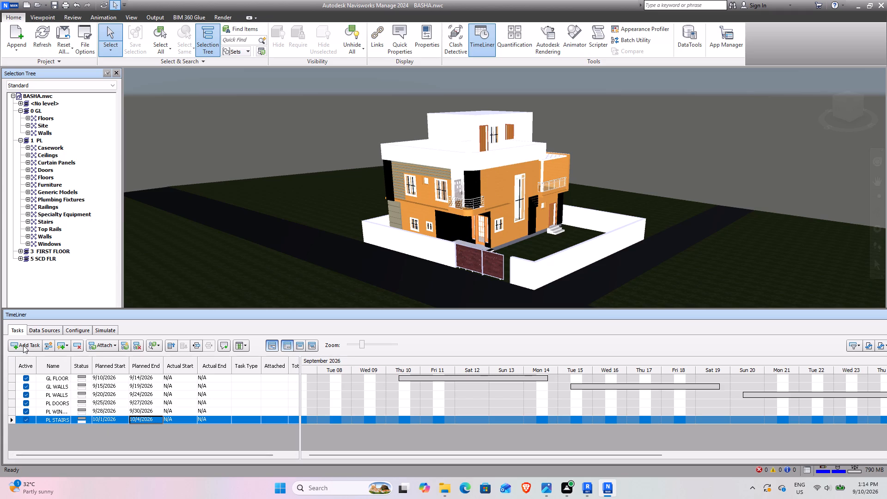
Add a seventh task below PL STAIRS and name it PL RAILINGS in capital letters.
{"action": "left_click", "coordinate": [23, 345]}
{"action": "left_click", "coordinate": [61, 430]}
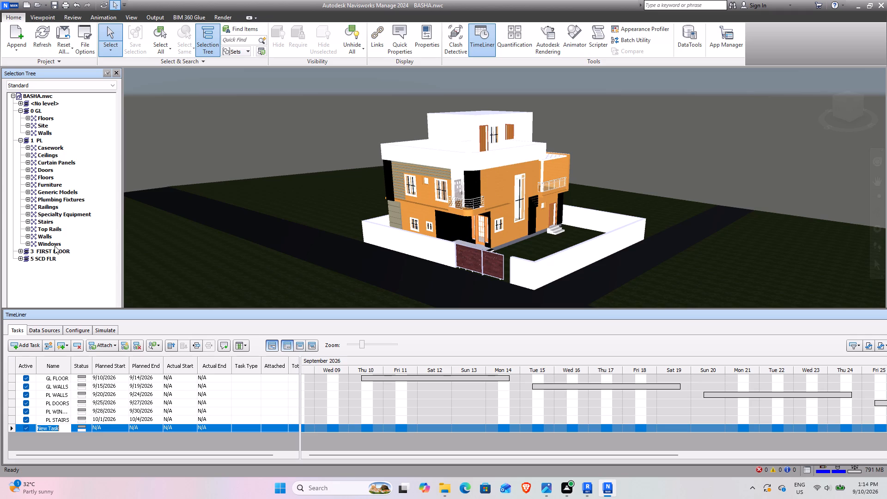
{"action": "type", "text": "PL RAILINGAS"}
{"action": "key", "text": "BackSpace"}
{"action": "key", "text": "BackSpace"}
{"action": "key", "text": "s"}
Schedule the PL RAILINGS task with planned start 10/5/2026 and planned end 10/6/2026.
{"action": "left_click", "coordinate": [126, 425]}
{"action": "left_click", "coordinate": [126, 425]}
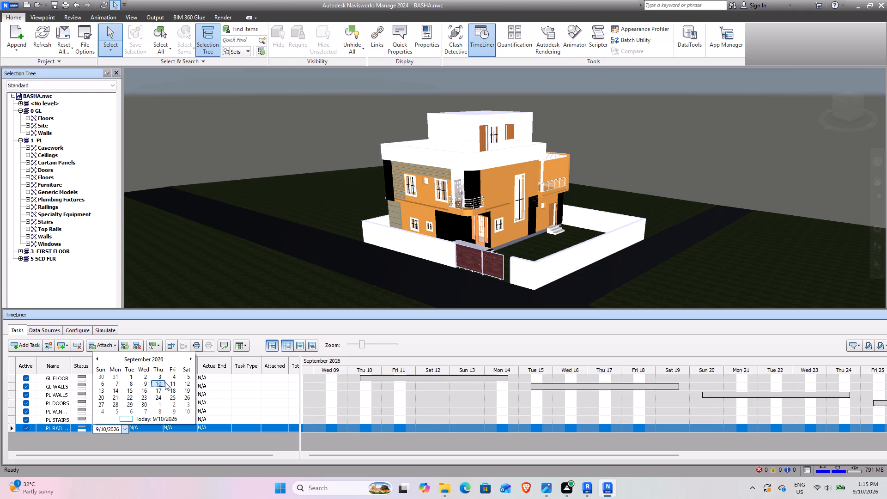
{"action": "left_click", "coordinate": [192, 359]}
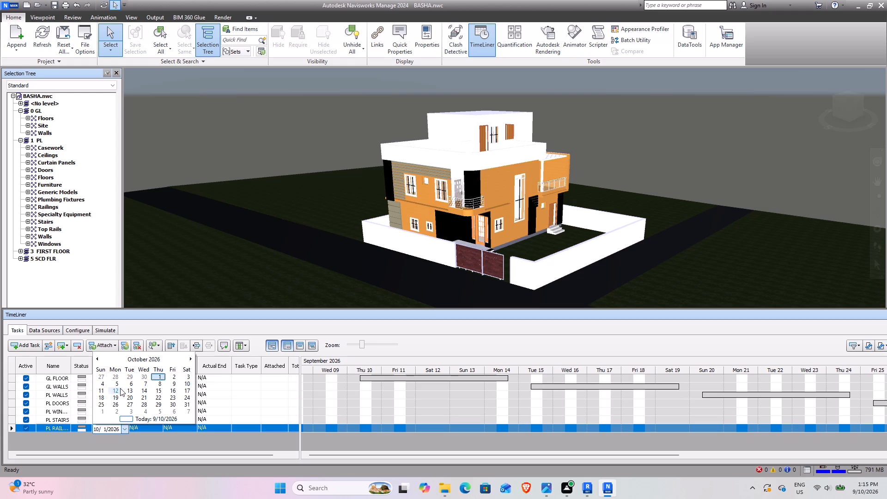
{"action": "left_click", "coordinate": [121, 386]}
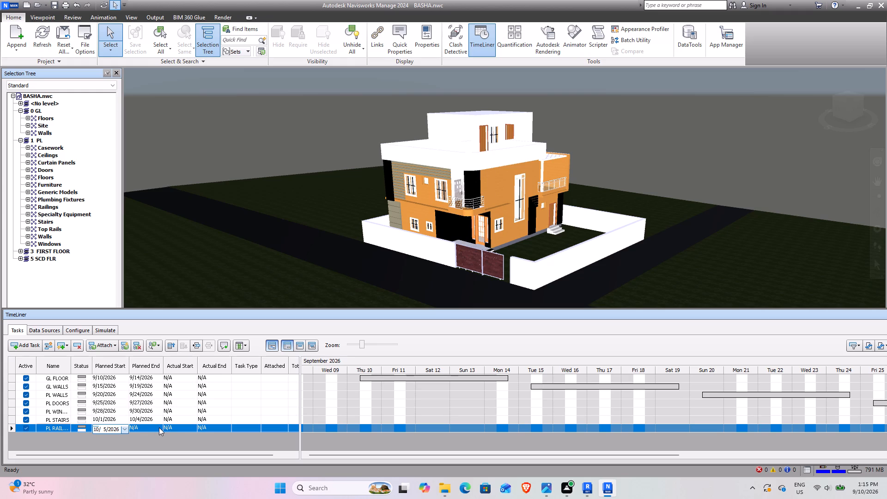
{"action": "left_click", "coordinate": [159, 427]}
{"action": "left_click", "coordinate": [159, 427]}
{"action": "left_click", "coordinate": [226, 361]}
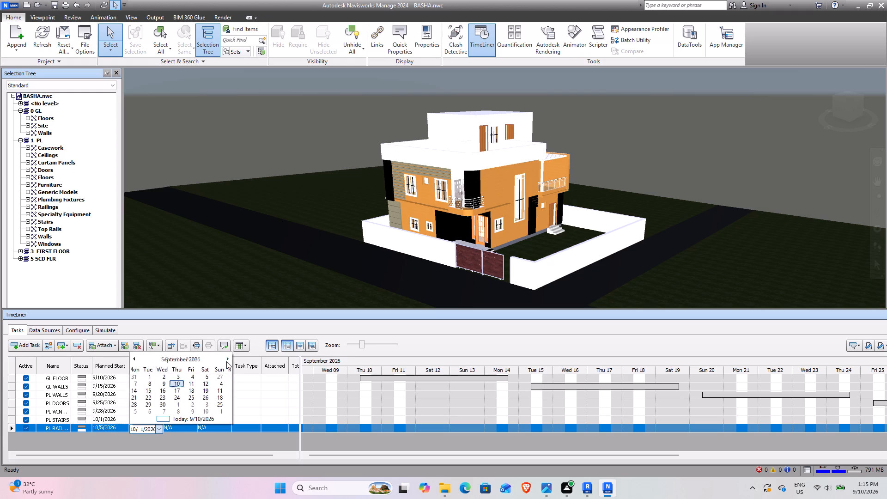
{"action": "left_click", "coordinate": [167, 384]}
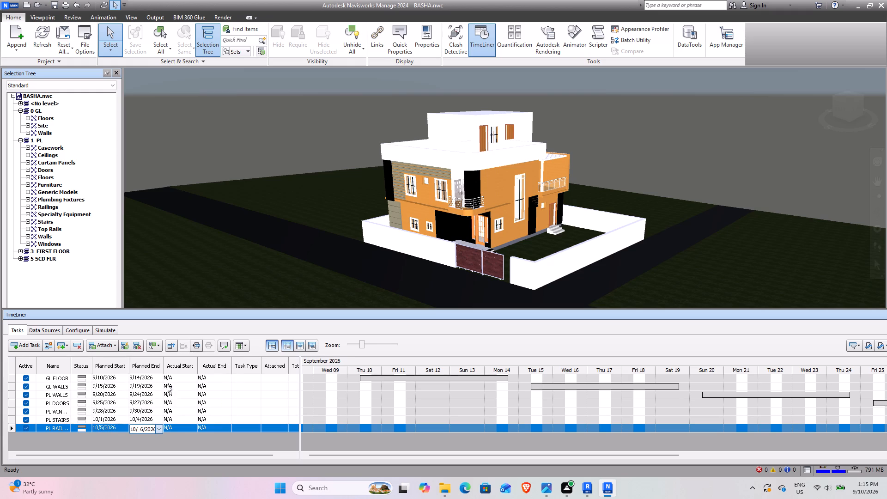
{"action": "left_click", "coordinate": [175, 443]}
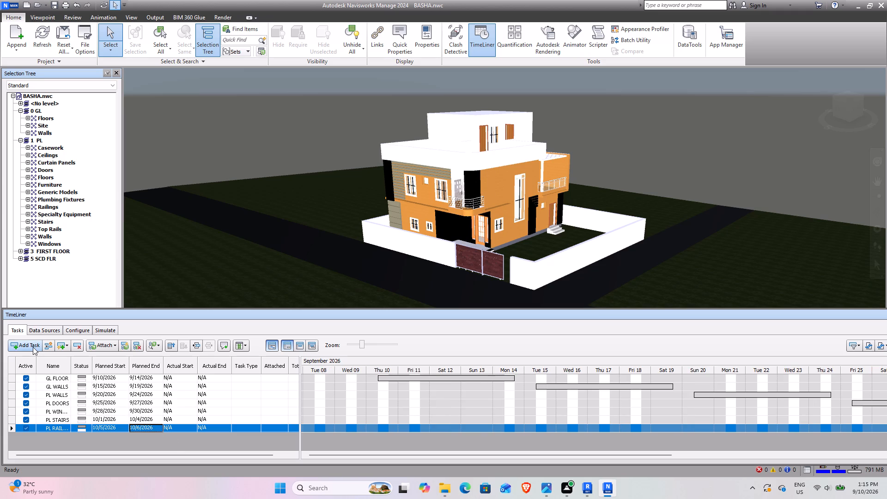
Add an eighth task below PL RAILINGS and name it PL FLOOR in capital letters.
{"action": "left_click", "coordinate": [33, 347]}
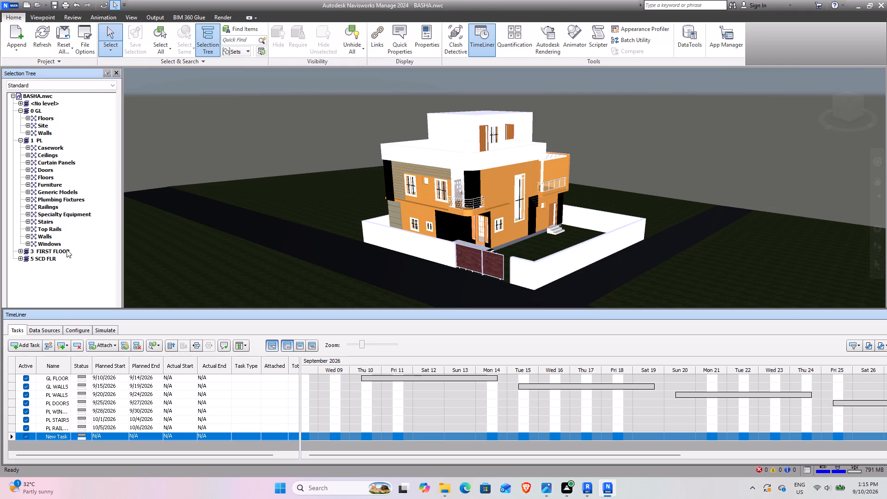
{"action": "left_click", "coordinate": [60, 436]}
{"action": "type", "text": "PL FLOOR"}
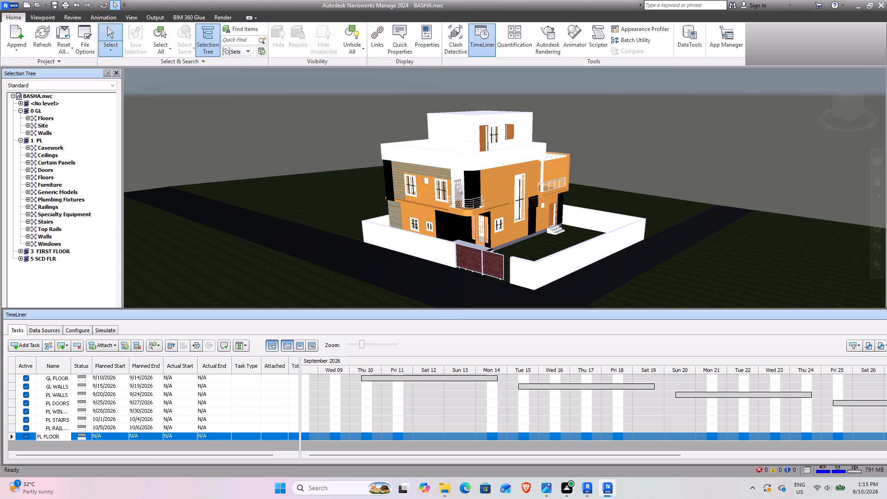
Set the planned start of the PL FLOOR task to 10/7/2026.
{"action": "left_click", "coordinate": [126, 437]}
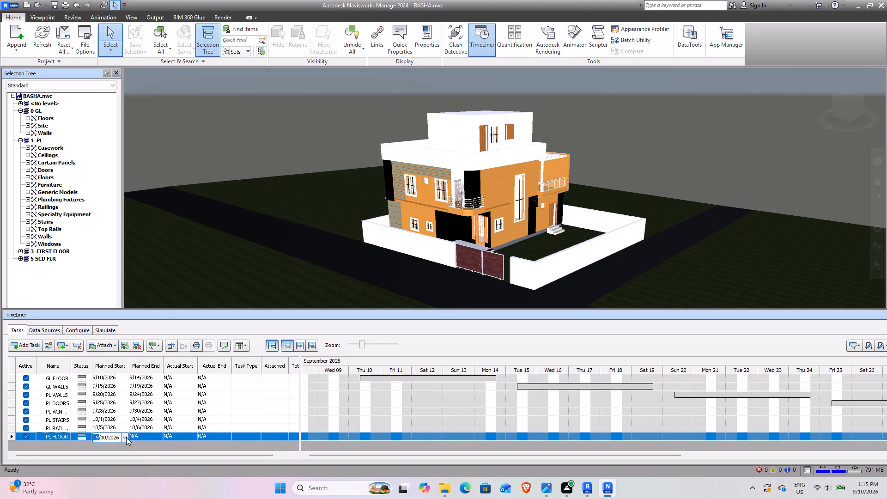
{"action": "left_click", "coordinate": [126, 437]}
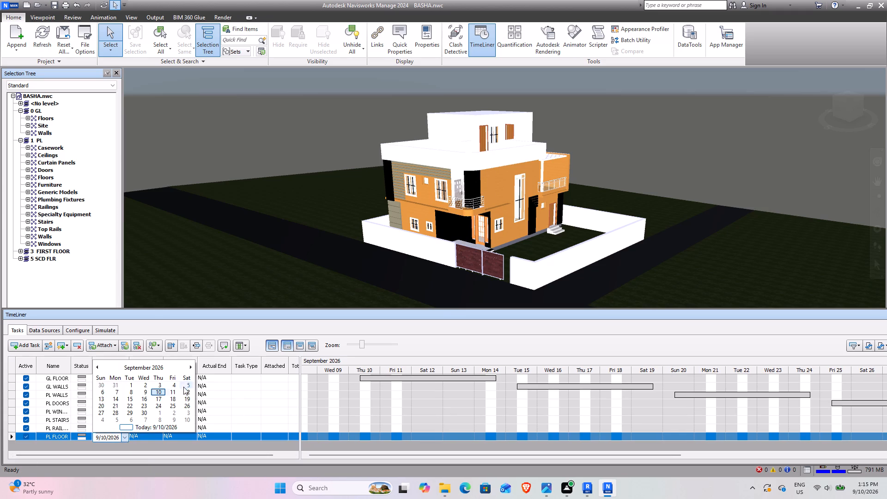
{"action": "left_click", "coordinate": [189, 367]}
{"action": "left_click", "coordinate": [142, 390]}
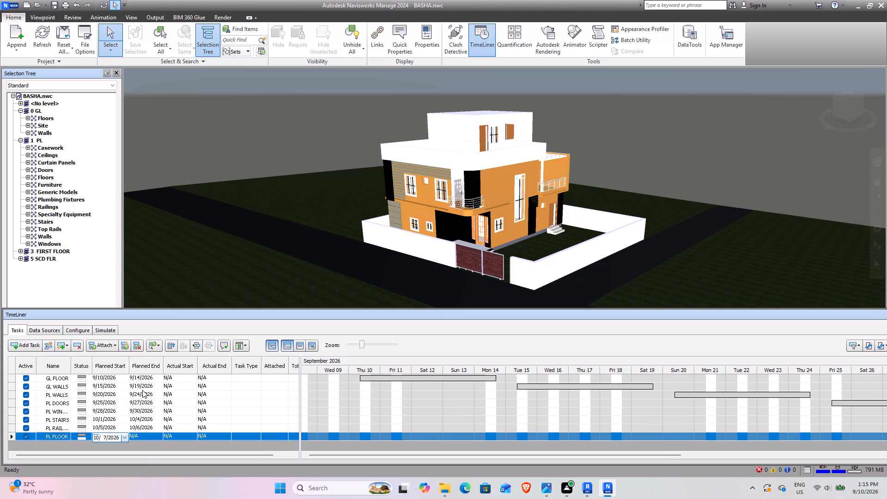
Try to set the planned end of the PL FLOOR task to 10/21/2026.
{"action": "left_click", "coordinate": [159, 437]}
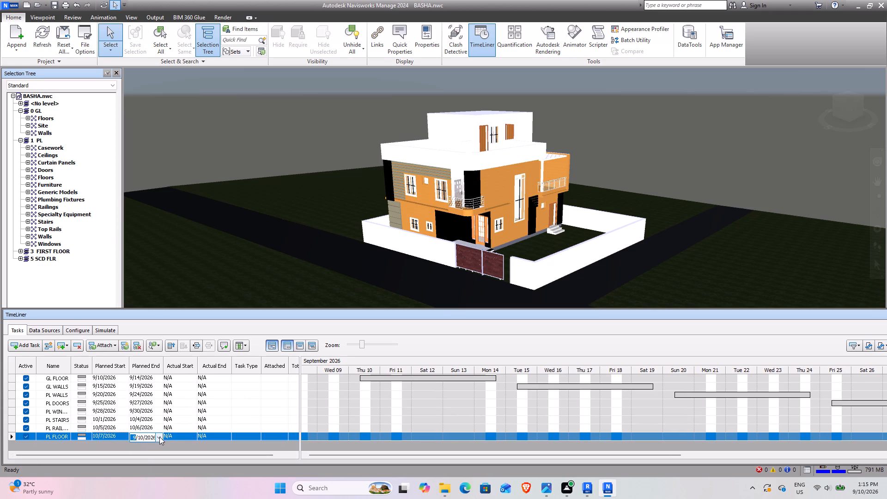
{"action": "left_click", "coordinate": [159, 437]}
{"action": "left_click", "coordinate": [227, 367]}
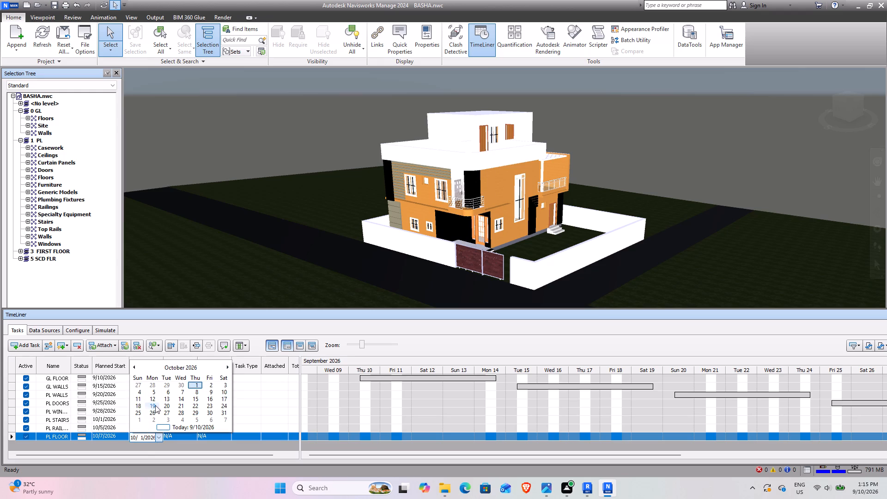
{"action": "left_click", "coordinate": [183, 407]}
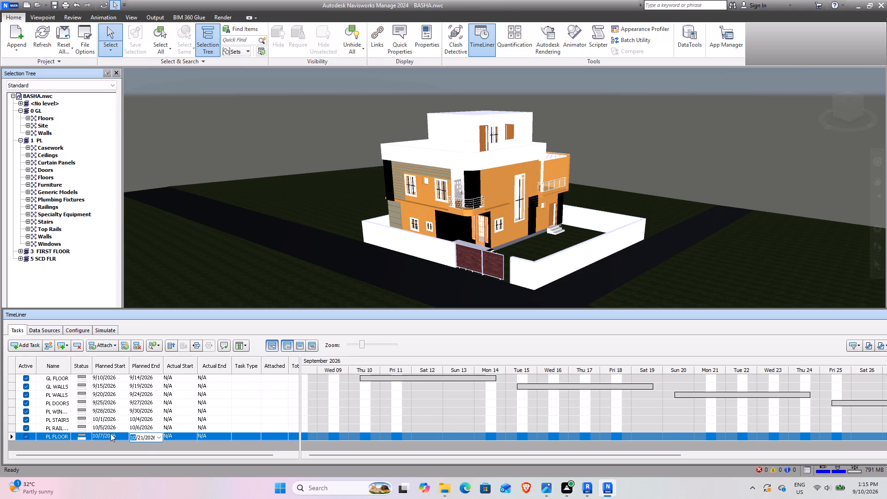
Add a ninth task below PL FLOOR and name it PL CEILING in capital letters.
{"action": "left_click", "coordinate": [34, 347]}
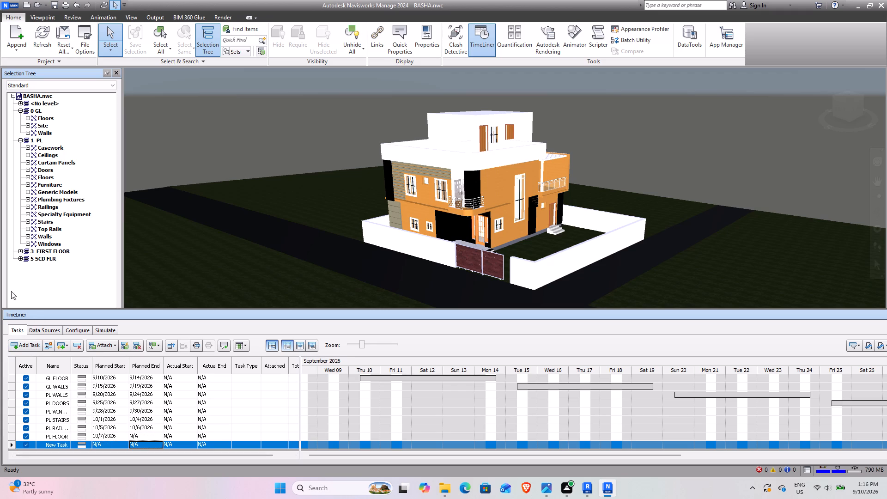
{"action": "left_click", "coordinate": [62, 446]}
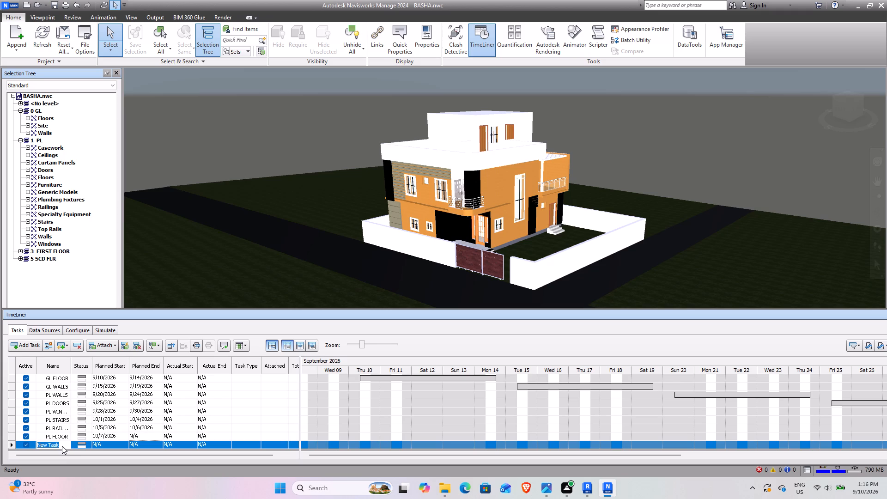
{"action": "type", "text": "PL"}
{"action": "key", "text": "space"}
{"action": "type", "text": "CEILING"}
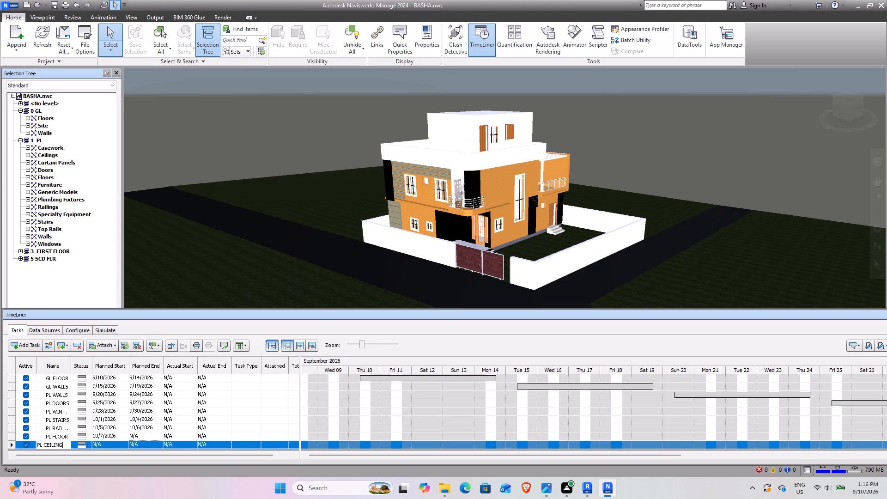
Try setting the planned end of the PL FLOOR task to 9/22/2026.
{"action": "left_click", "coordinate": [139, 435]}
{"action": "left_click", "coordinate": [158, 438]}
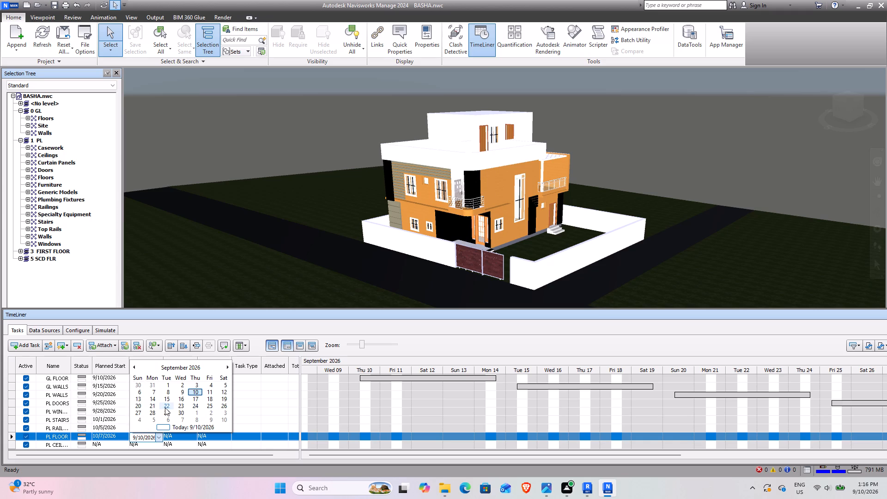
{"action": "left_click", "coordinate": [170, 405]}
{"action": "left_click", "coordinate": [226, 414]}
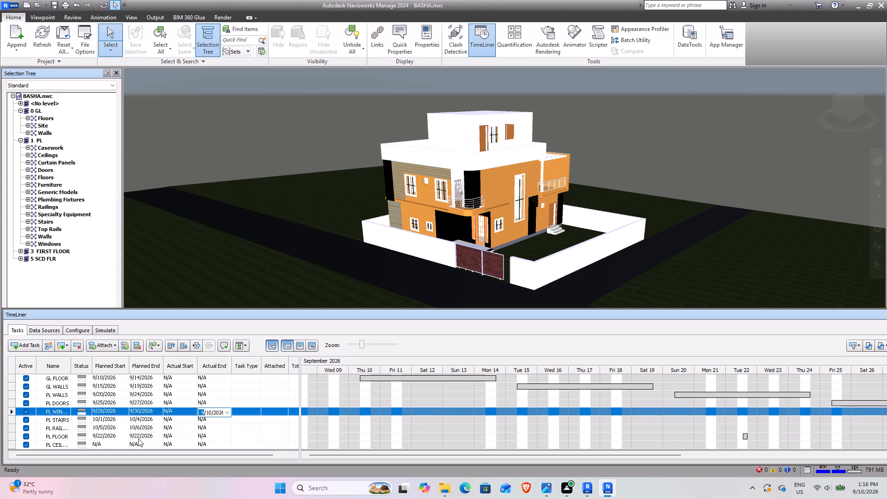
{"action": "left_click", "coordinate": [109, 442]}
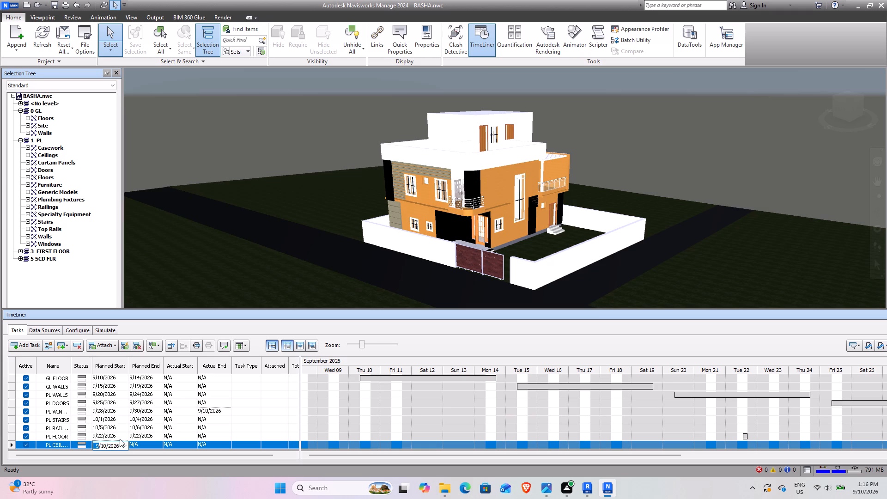
Set the planned start of the PL FLOOR task to 10/7/2026.
{"action": "left_click", "coordinate": [119, 436]}
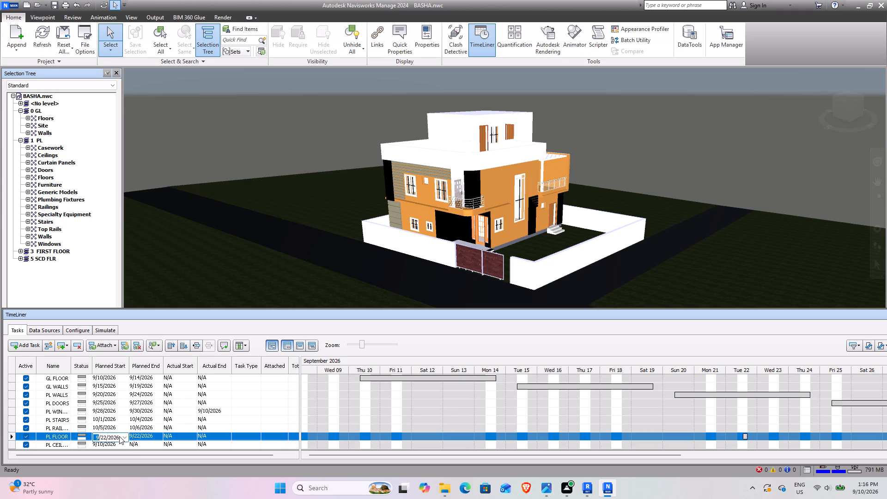
{"action": "left_click", "coordinate": [123, 437]}
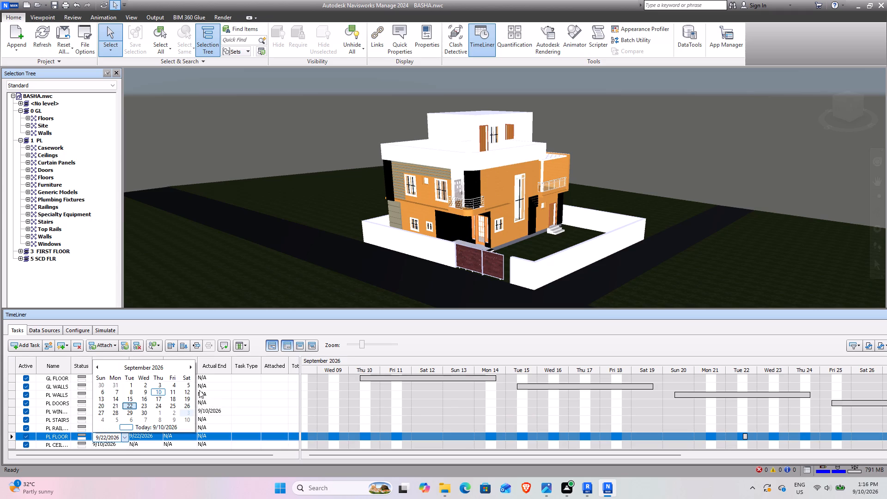
{"action": "left_click", "coordinate": [191, 366]}
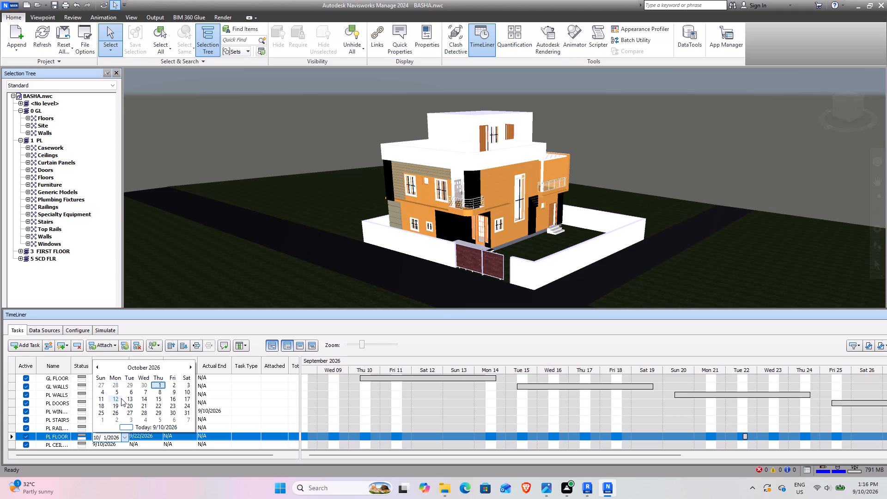
{"action": "left_click", "coordinate": [146, 393]}
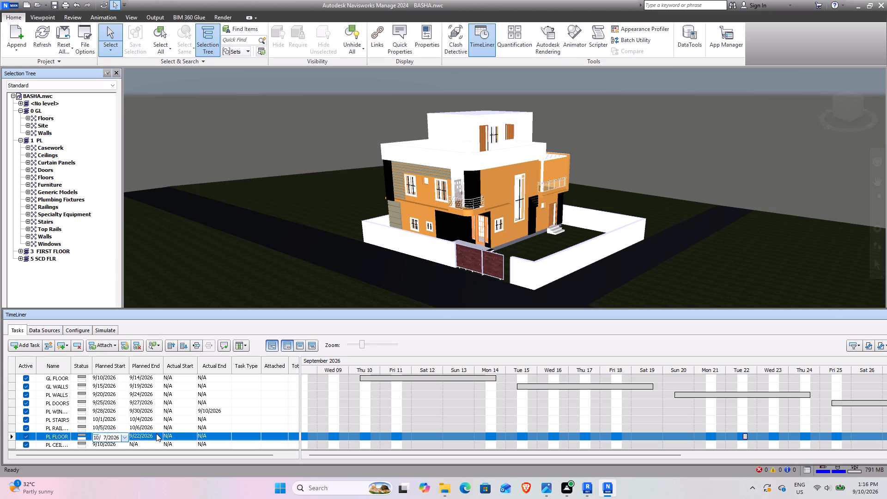
Set the planned end of the PL FLOOR task to 10/23/2026.
{"action": "left_click", "coordinate": [164, 435]}
{"action": "left_click", "coordinate": [159, 433]}
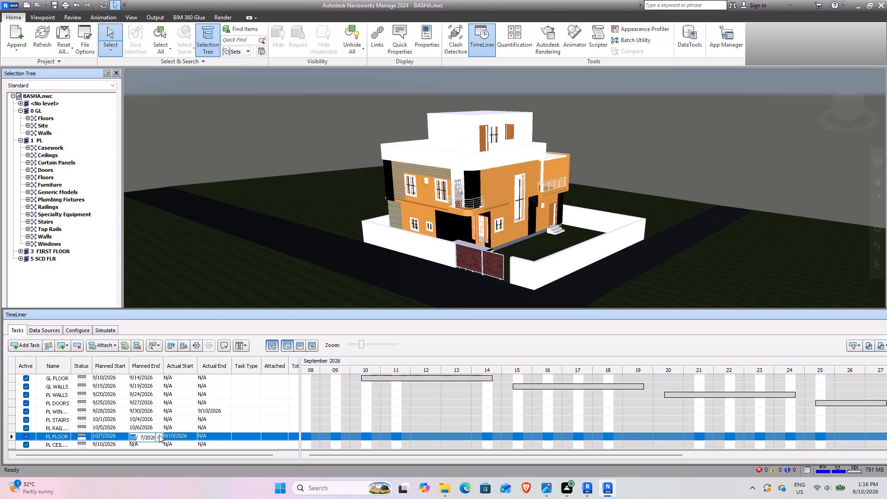
{"action": "left_click", "coordinate": [159, 435]}
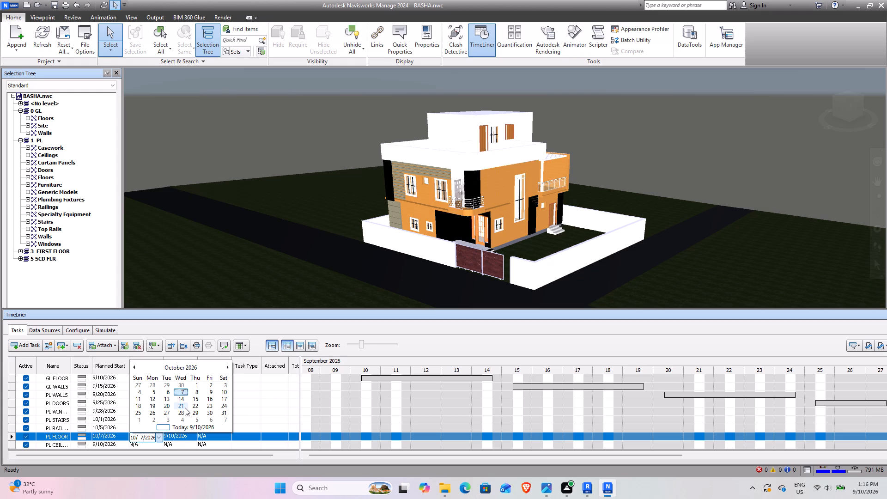
{"action": "left_click", "coordinate": [215, 406]}
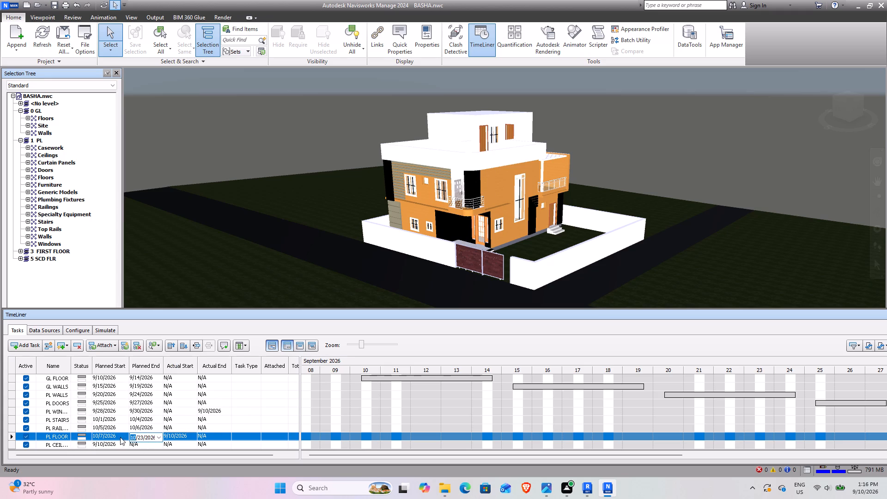
{"action": "scroll", "coordinate": [150, 419], "scroll_direction": "down", "scroll_amount": 3}
{"action": "left_click", "coordinate": [155, 445]}
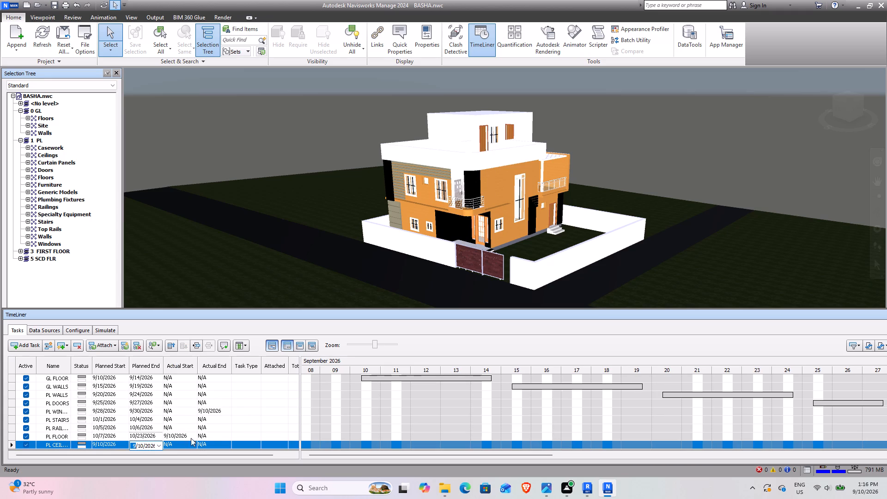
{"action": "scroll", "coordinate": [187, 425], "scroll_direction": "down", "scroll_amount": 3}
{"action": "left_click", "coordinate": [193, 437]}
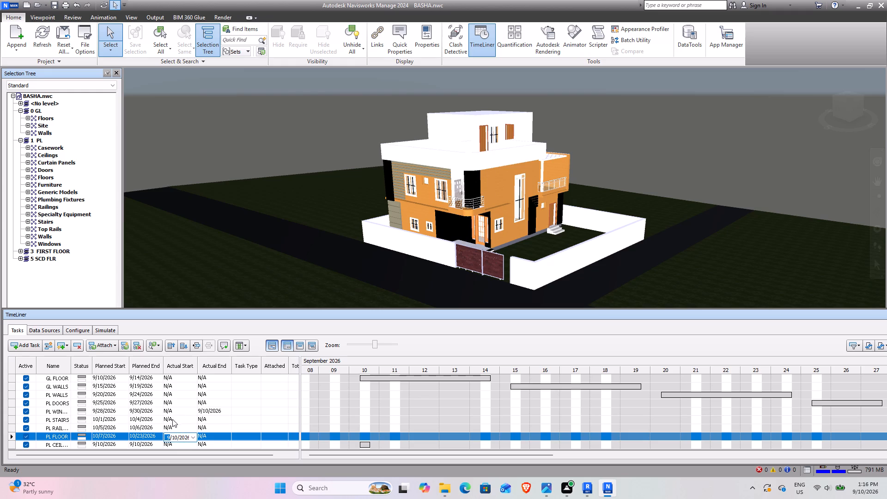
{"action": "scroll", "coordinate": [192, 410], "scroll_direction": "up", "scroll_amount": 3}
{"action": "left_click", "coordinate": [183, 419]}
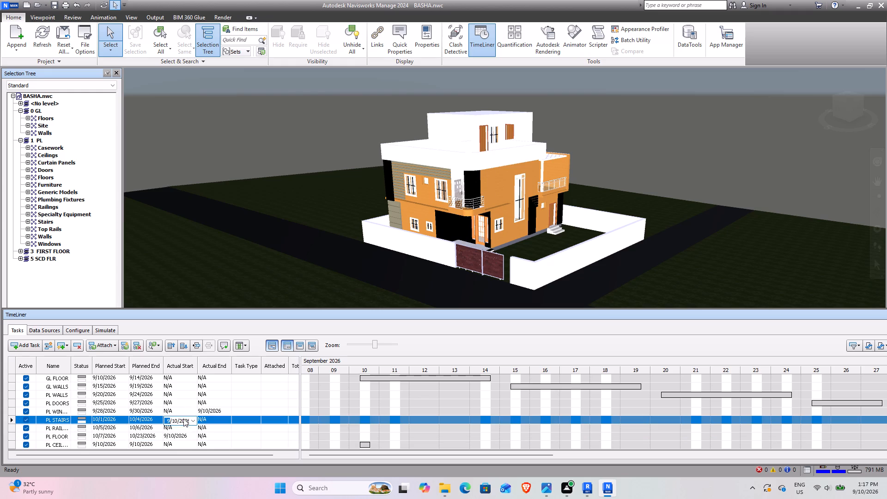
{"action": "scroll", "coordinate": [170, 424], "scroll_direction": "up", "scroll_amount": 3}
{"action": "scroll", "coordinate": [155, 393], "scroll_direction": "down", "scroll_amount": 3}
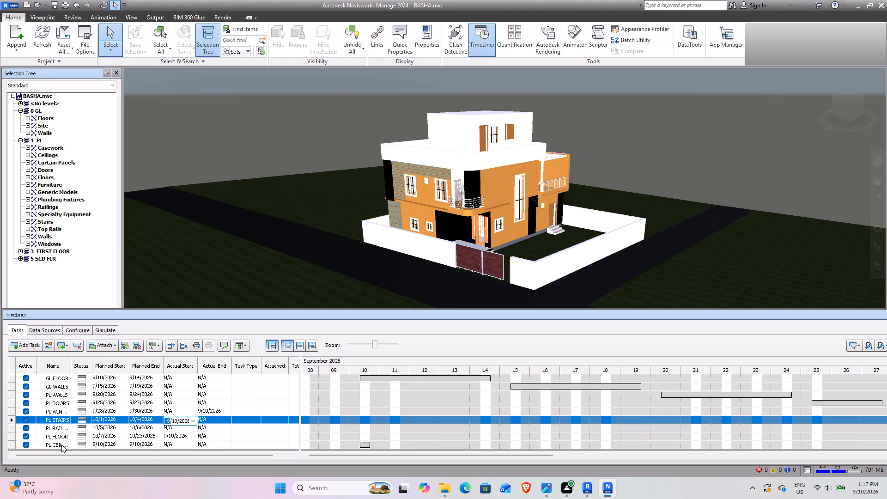
Set the planned start of the PL CEILING task to 10/24/2026.
{"action": "left_click", "coordinate": [61, 444]}
{"action": "scroll", "coordinate": [121, 430], "scroll_direction": "down", "scroll_amount": 4}
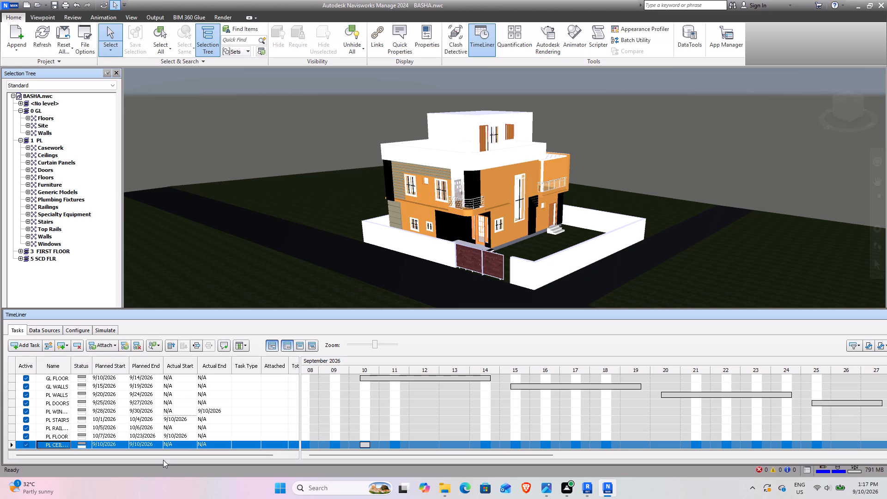
{"action": "left_click", "coordinate": [122, 443]}
{"action": "left_click", "coordinate": [126, 446]}
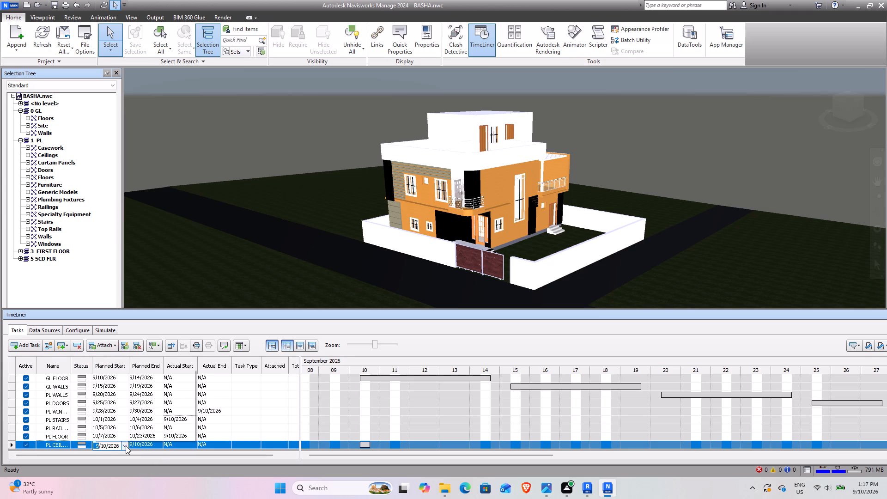
{"action": "left_click", "coordinate": [192, 374]}
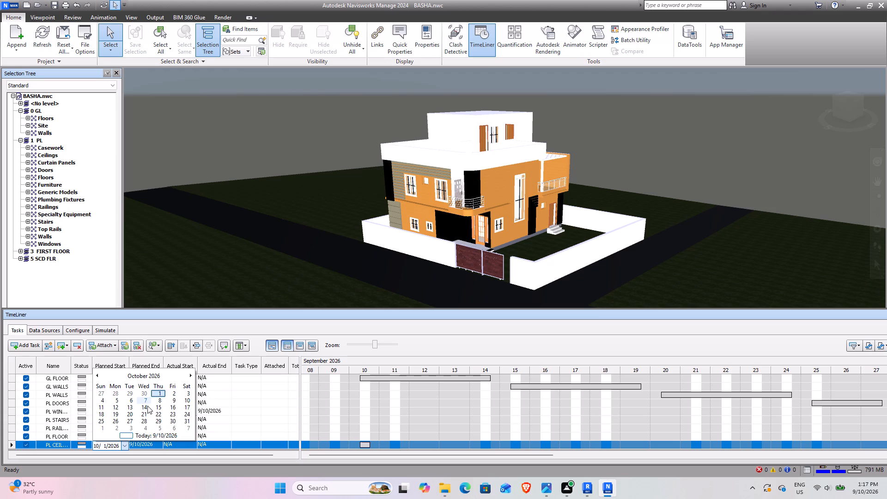
{"action": "left_click", "coordinate": [182, 414]}
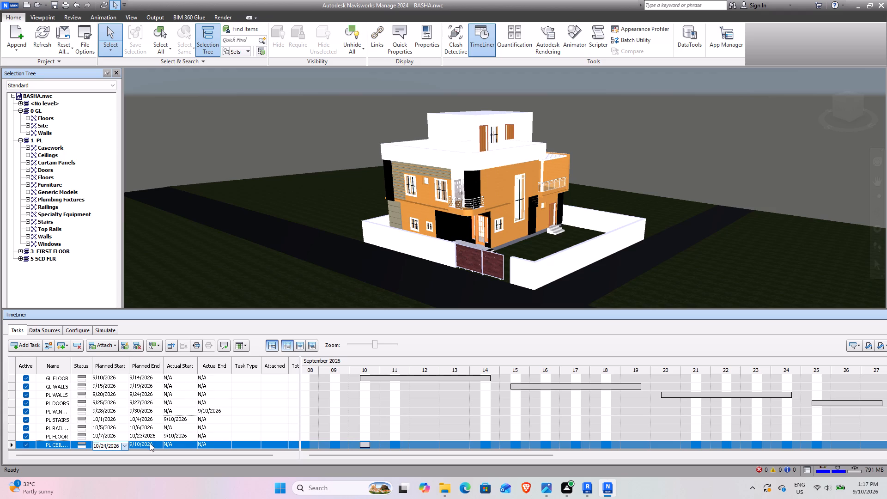
Set the planned end of the PL CEILING task to 10/28/2026.
{"action": "left_click", "coordinate": [161, 442]}
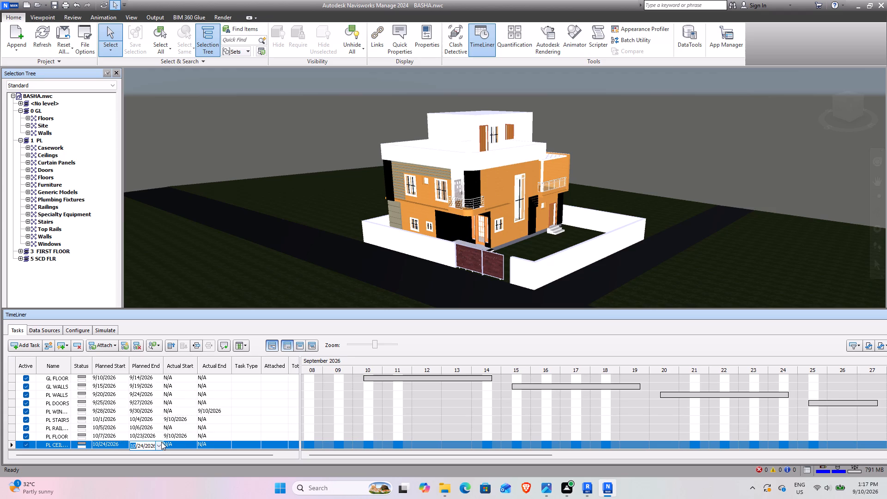
{"action": "left_click", "coordinate": [161, 442]}
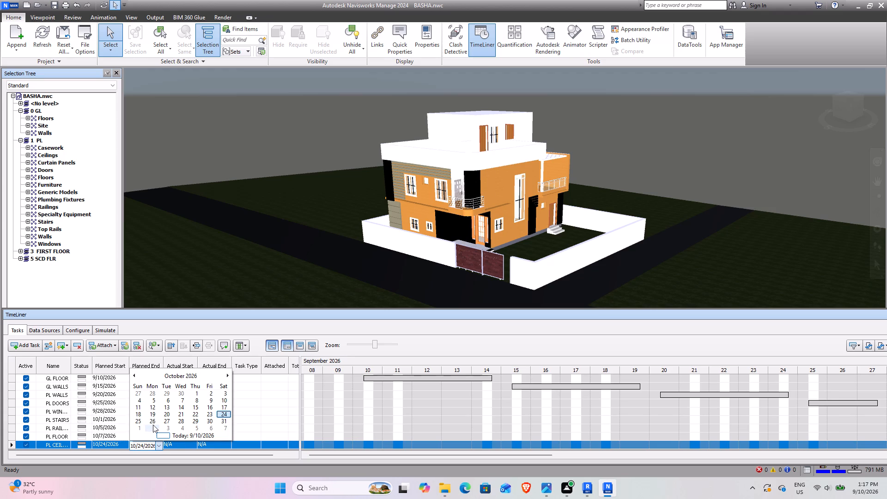
{"action": "left_click", "coordinate": [182, 421]}
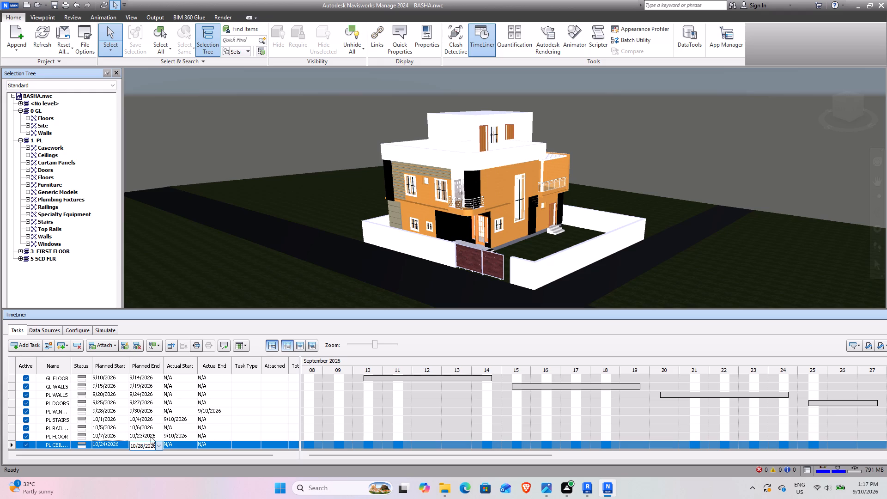
{"action": "left_click", "coordinate": [110, 423]}
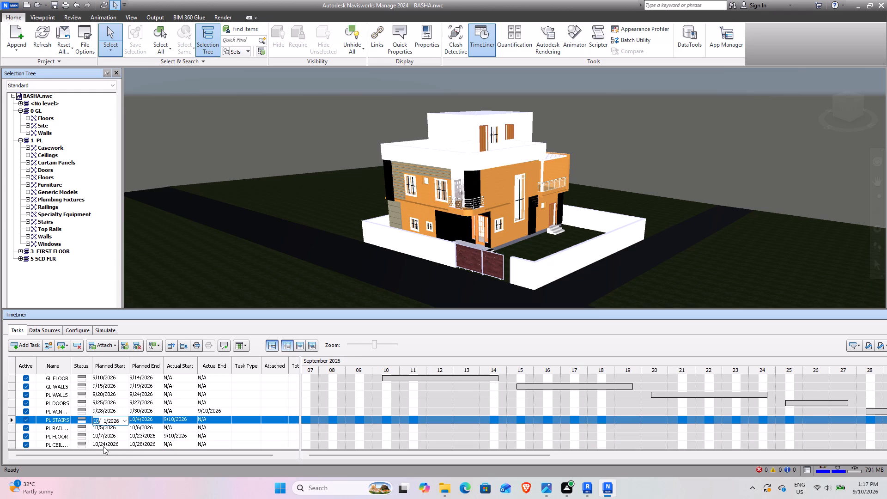
Add a tenth task to the schedule below PL CEILING.
{"action": "left_click", "coordinate": [103, 445]}
{"action": "left_click", "coordinate": [22, 347]}
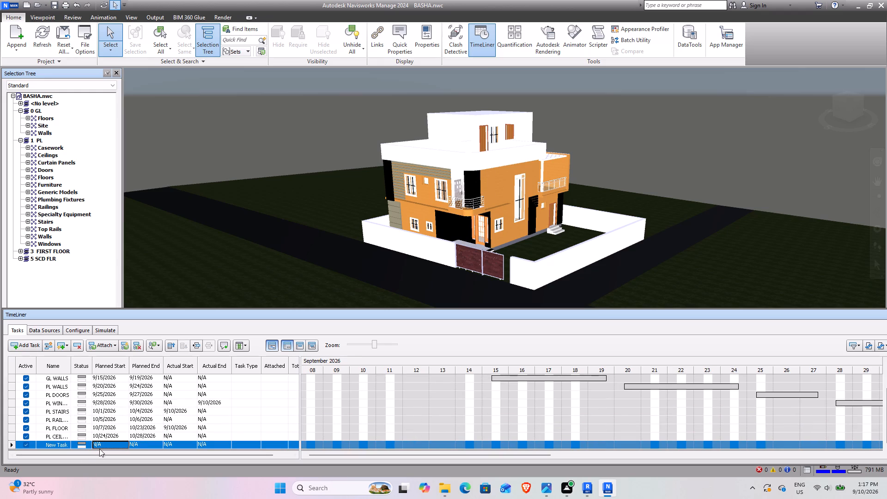
Enlarge the TimeLiner window vertically so that all ten task rows fit.
{"action": "left_click_drag", "start_coordinate": [225, 309], "coordinate": [225, 287]}
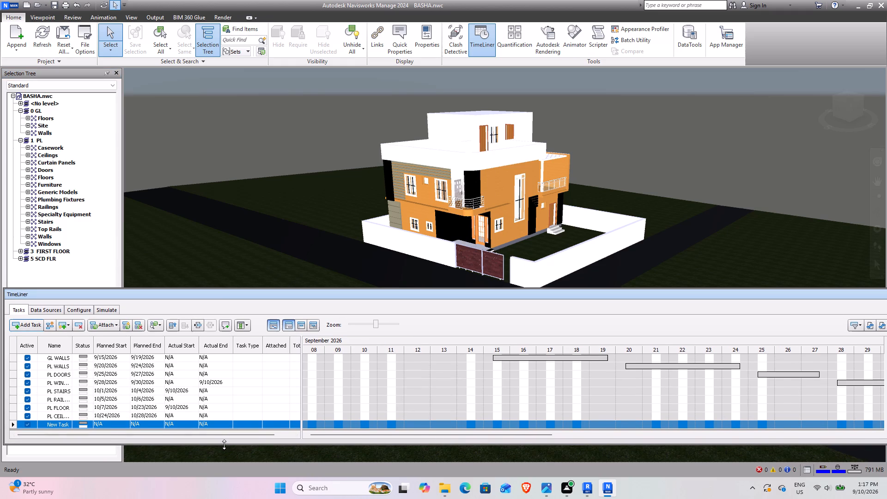
{"action": "left_click_drag", "start_coordinate": [224, 444], "coordinate": [219, 472]}
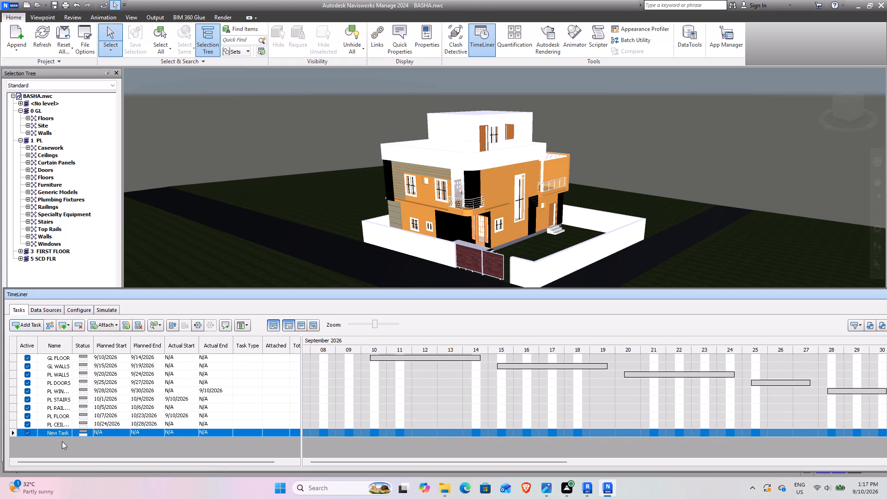
{"action": "left_click", "coordinate": [65, 433]}
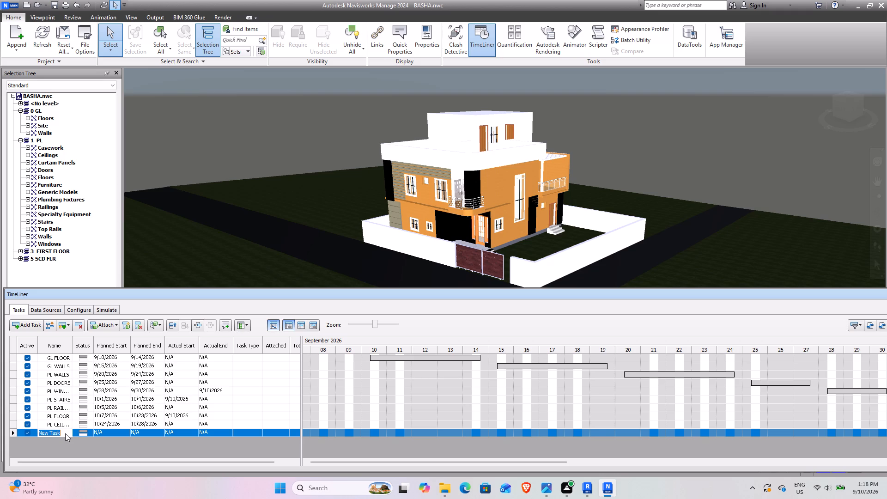
Expand the 3 FIRST FLOOR level in the selection tree and move the TimeLiner window clear of the tree.
{"action": "left_click", "coordinate": [19, 250]}
{"action": "scroll", "coordinate": [55, 243], "scroll_direction": "down", "scroll_amount": 3}
{"action": "left_click", "coordinate": [79, 249]}
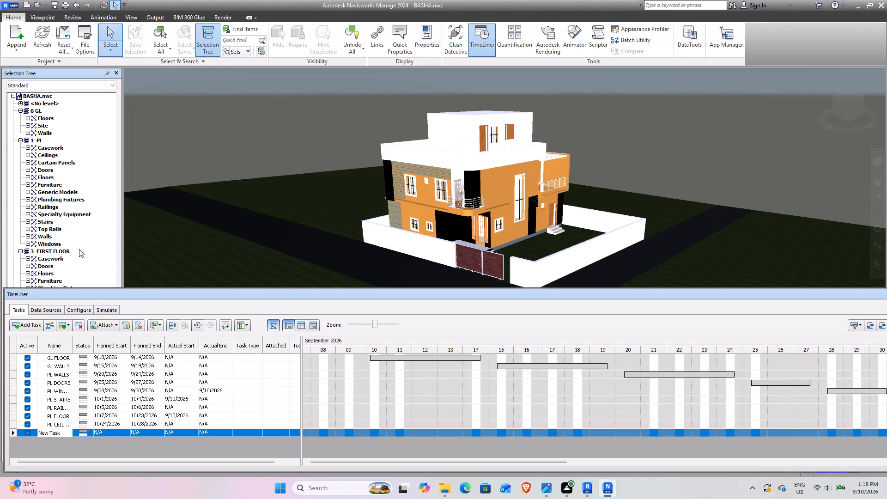
{"action": "left_click", "coordinate": [61, 258]}
{"action": "scroll", "coordinate": [61, 247], "scroll_direction": "down", "scroll_amount": 6}
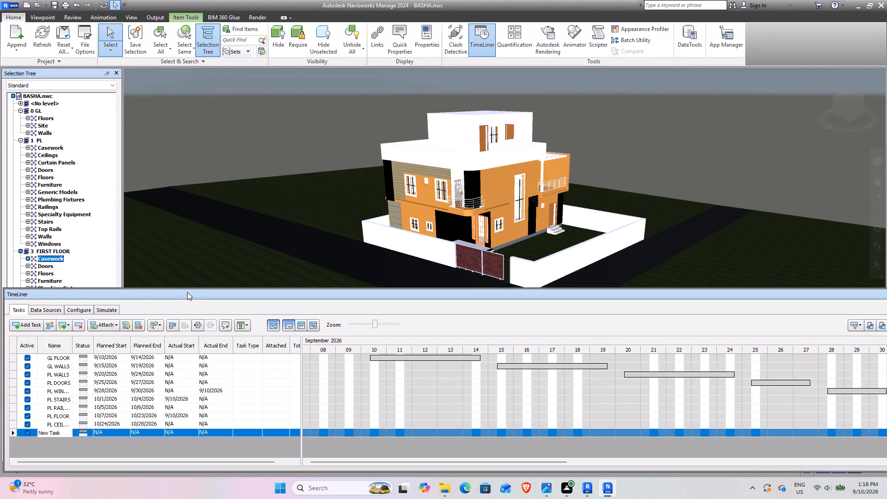
{"action": "left_click_drag", "start_coordinate": [185, 291], "coordinate": [304, 211]}
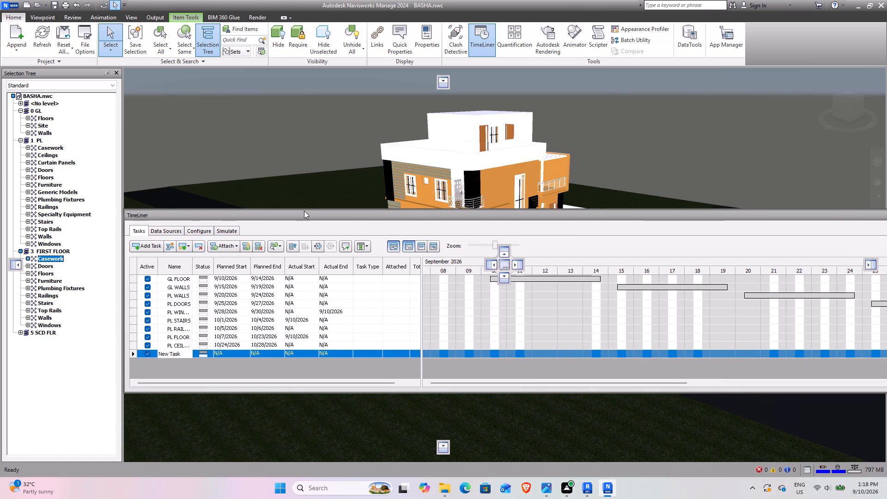
{"action": "left_click_drag", "start_coordinate": [304, 211], "coordinate": [306, 286]}
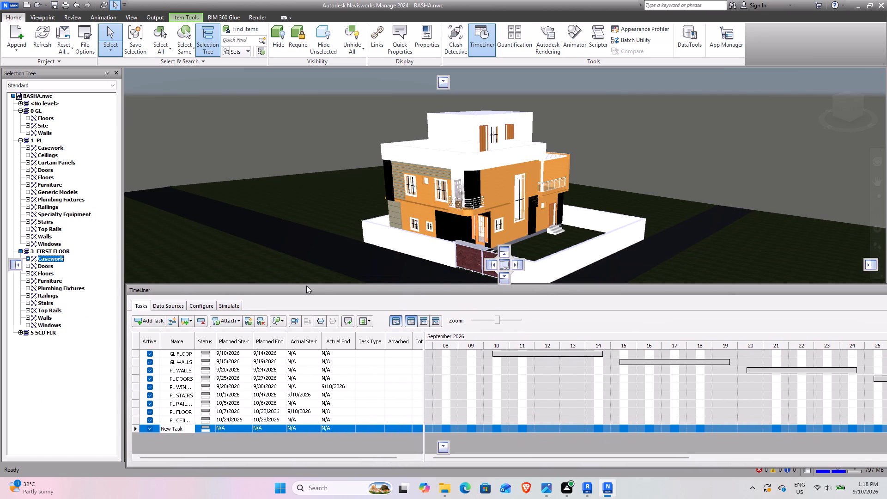
{"action": "left_click_drag", "start_coordinate": [306, 286], "coordinate": [302, 286]}
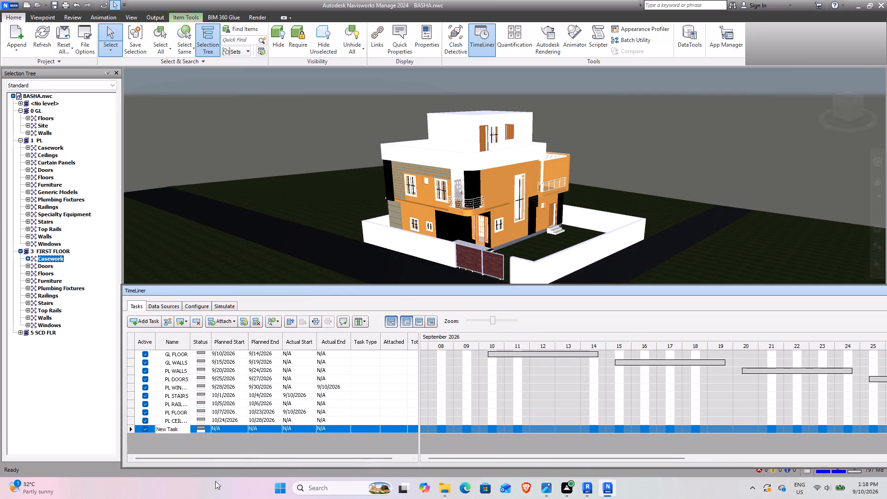
Rename the new task below PL CEILING as FF WALLS.
{"action": "left_click", "coordinate": [181, 430]}
{"action": "key", "text": "BackSpace"}
{"action": "key", "text": "BackSpace"}
{"action": "key", "text": "BackSpace"}
{"action": "key", "text": "BackSpace"}
{"action": "key", "text": "BackSpace"}
{"action": "key", "text": "BackSpace"}
{"action": "key", "text": "BackSpace"}
{"action": "key", "text": "BackSpace"}
{"action": "key", "text": "BackSpace"}
{"action": "key", "text": "BackSpace"}
{"action": "key", "text": "BackSpace"}
{"action": "type", "text": "FF"}
{"action": "key", "text": "space"}
{"action": "type", "text": "WL"}
{"action": "key", "text": "BackSpace"}
{"action": "type", "text": "ALLS"}
Set the FF WALLS task's planned start to 10/29/2026 and its planned end to 11/5/2026.
{"action": "left_click", "coordinate": [243, 428]}
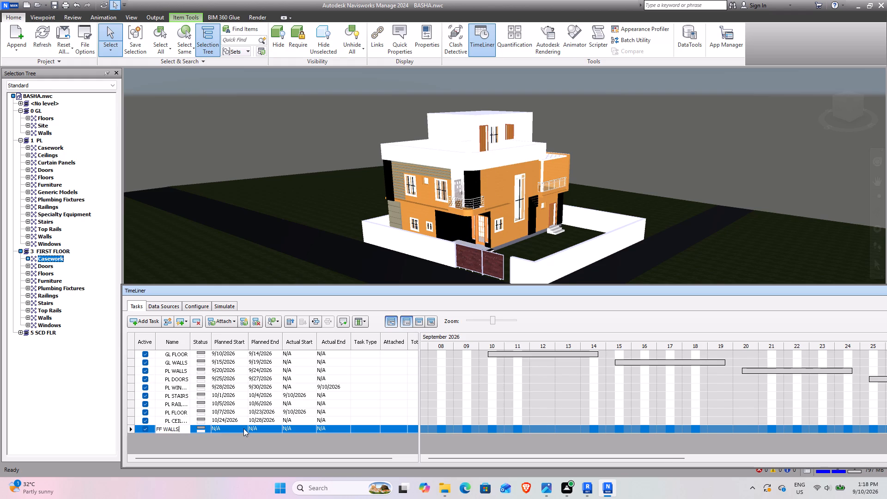
{"action": "left_click", "coordinate": [243, 428]}
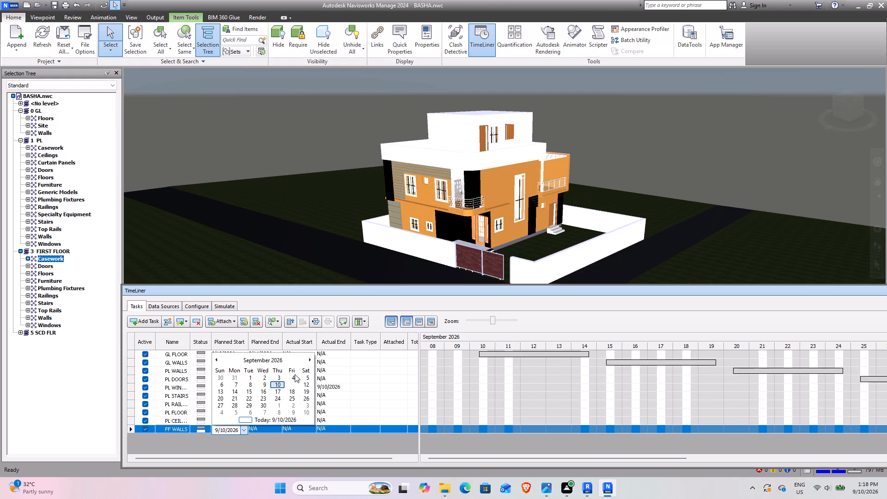
{"action": "left_click", "coordinate": [310, 359]}
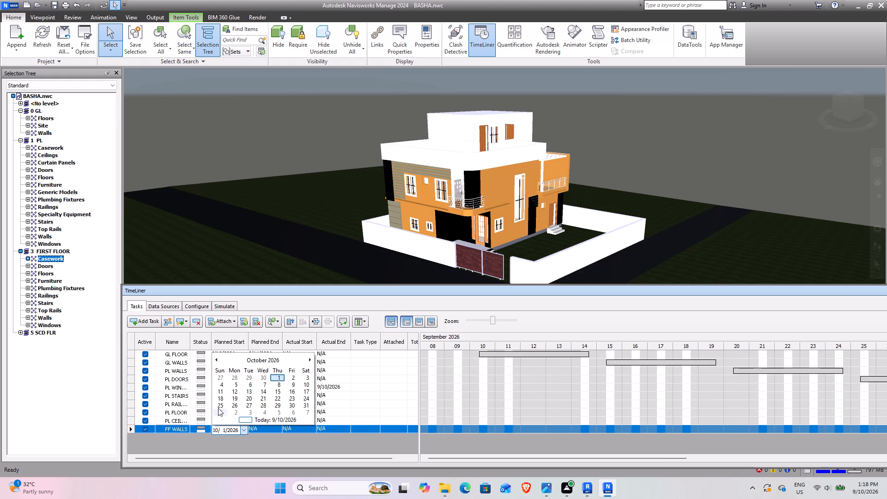
{"action": "left_click", "coordinate": [279, 403]}
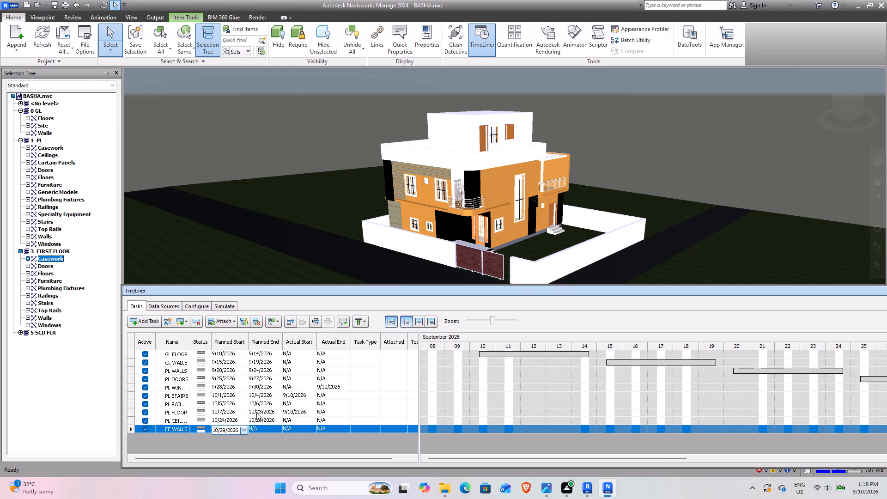
{"action": "left_click", "coordinate": [278, 427]}
{"action": "left_click", "coordinate": [278, 427]}
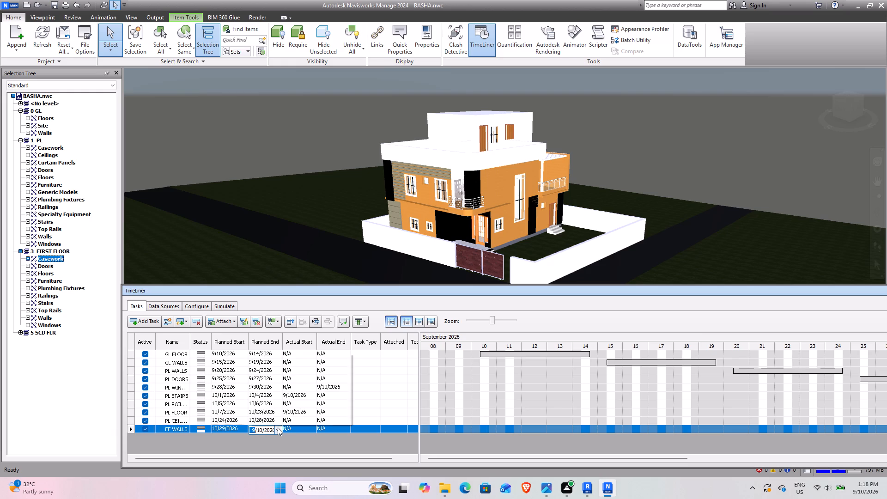
{"action": "left_click", "coordinate": [346, 362]}
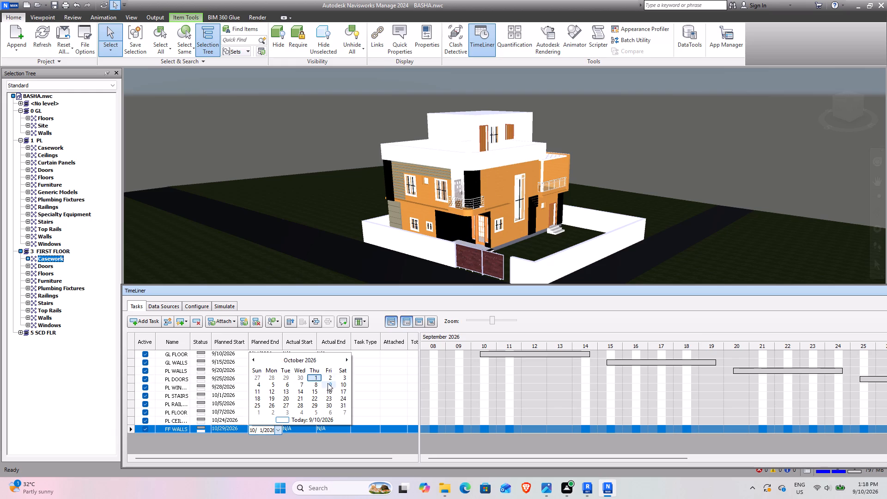
{"action": "left_click", "coordinate": [348, 360]}
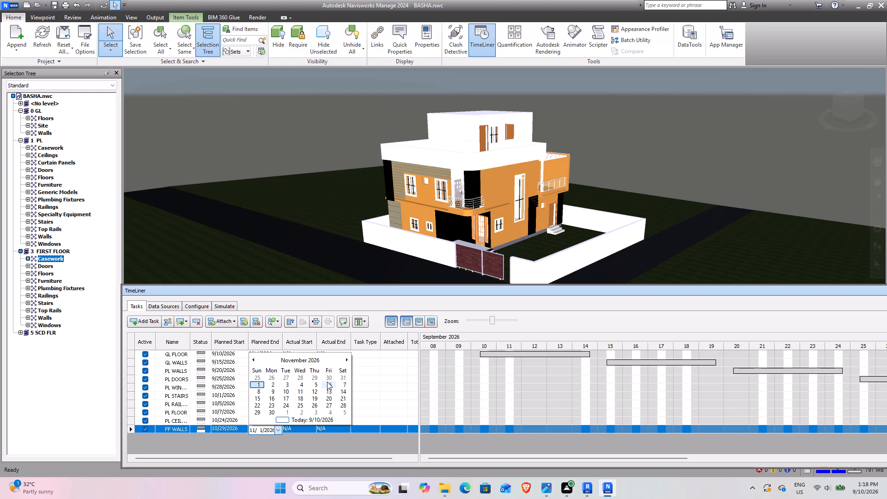
{"action": "left_click", "coordinate": [321, 382]}
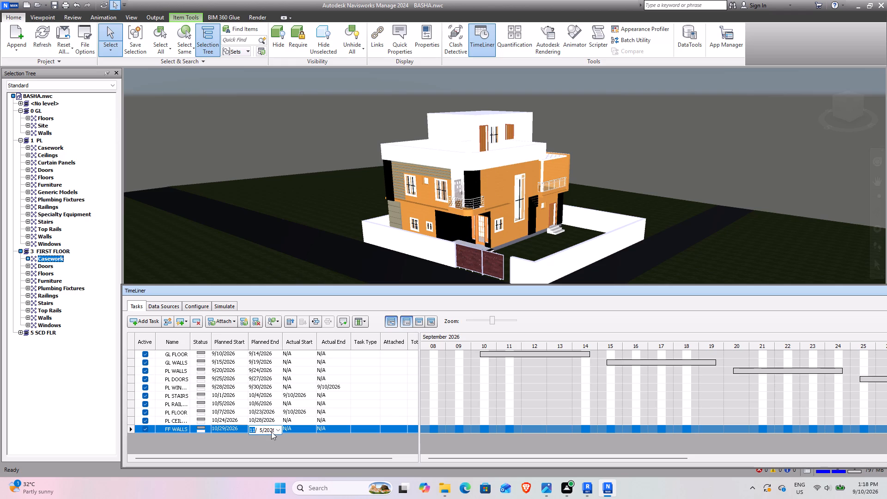
{"action": "left_click", "coordinate": [234, 448]}
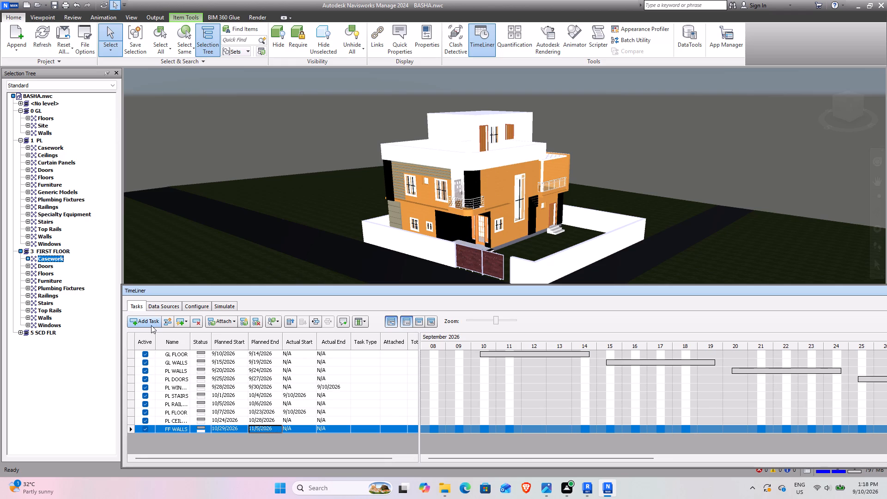
Add another task below FF WALLS and name it FF DOORS.
{"action": "left_click", "coordinate": [151, 325]}
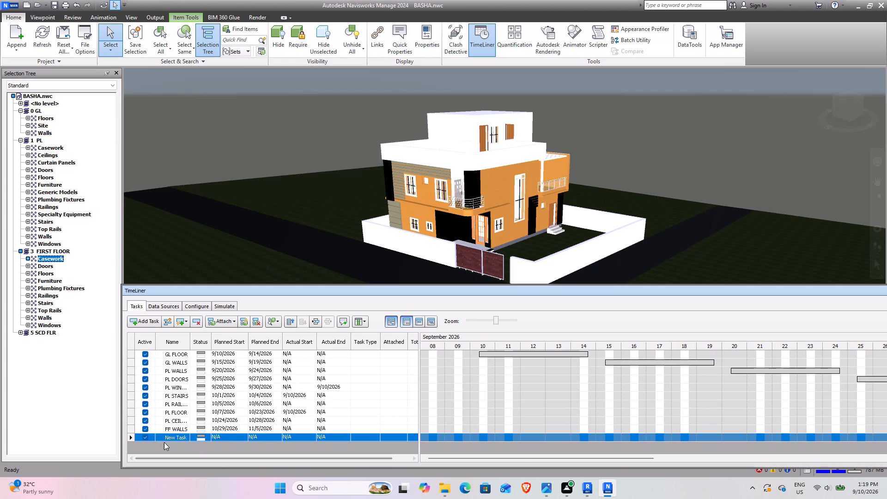
{"action": "left_click", "coordinate": [181, 435]}
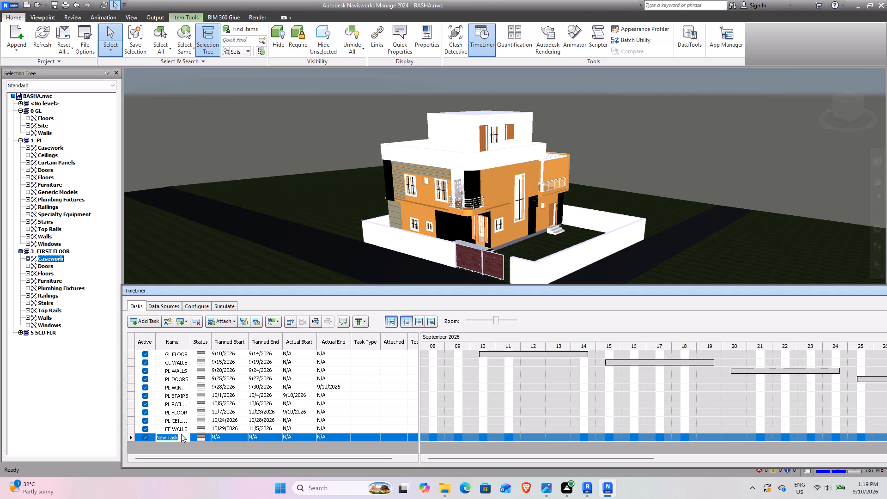
{"action": "type", "text": "FF DOORS"}
Open the planned start date of the FF DOORS task for editing.
{"action": "left_click", "coordinate": [244, 437]}
{"action": "left_click", "coordinate": [244, 437]}
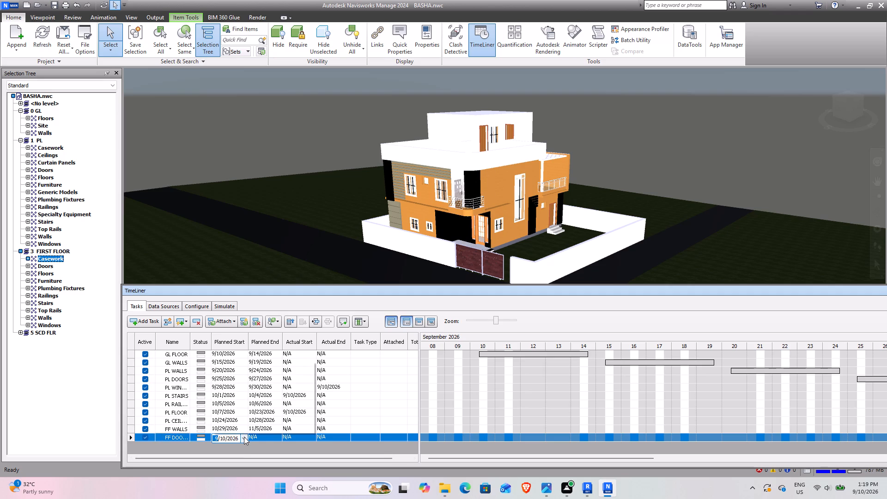
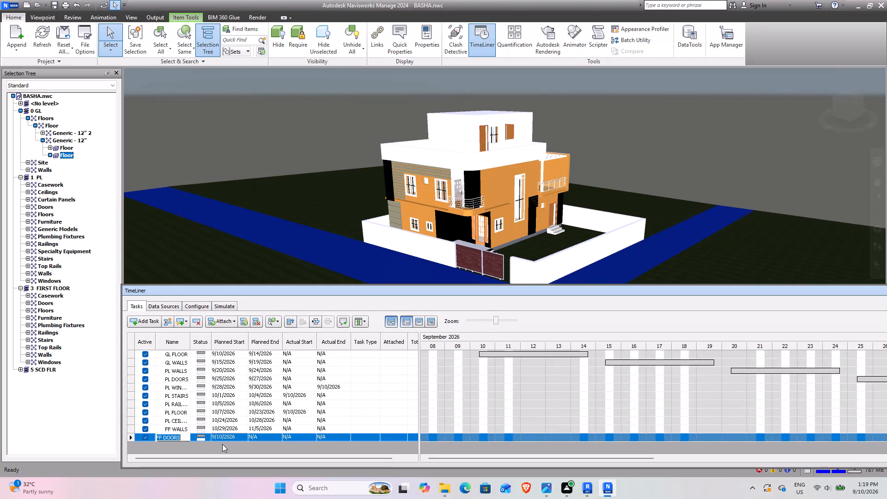
Set the FF DOORS task's planned start to 11/6/2026 and its planned end to 11/9/2026.
{"action": "left_click", "coordinate": [241, 436]}
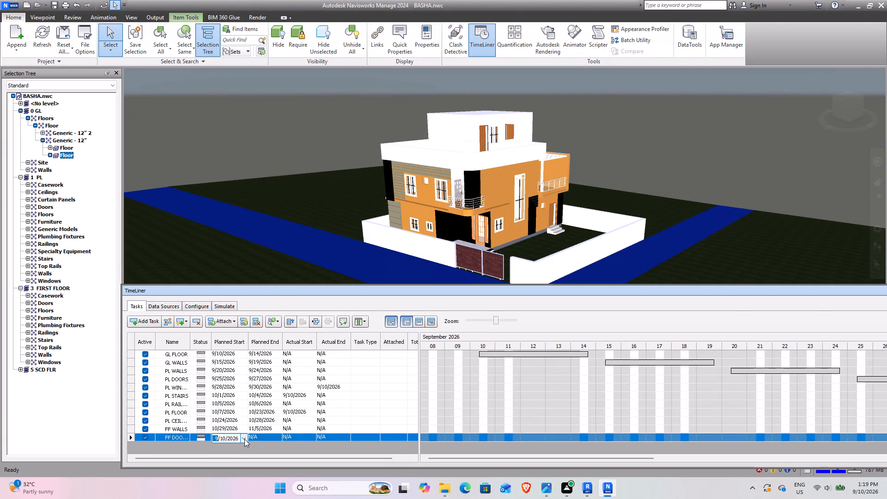
{"action": "left_click", "coordinate": [244, 439]}
{"action": "left_click", "coordinate": [242, 440]}
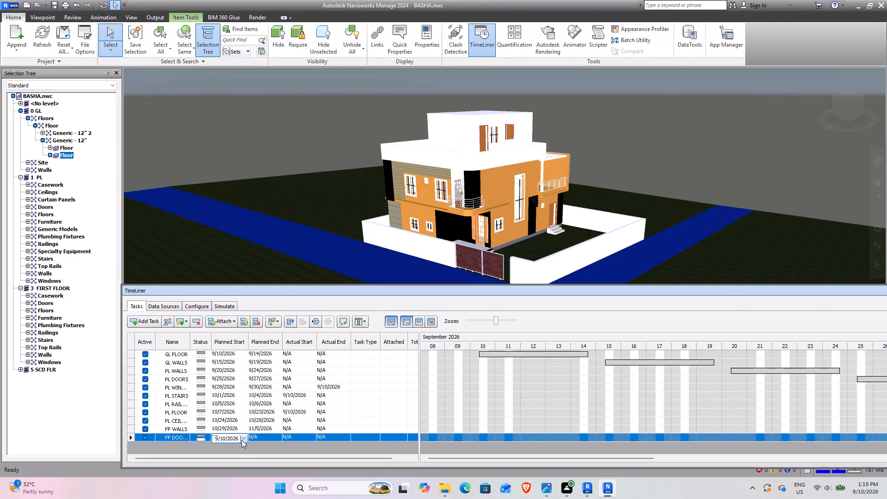
{"action": "left_click", "coordinate": [243, 440]}
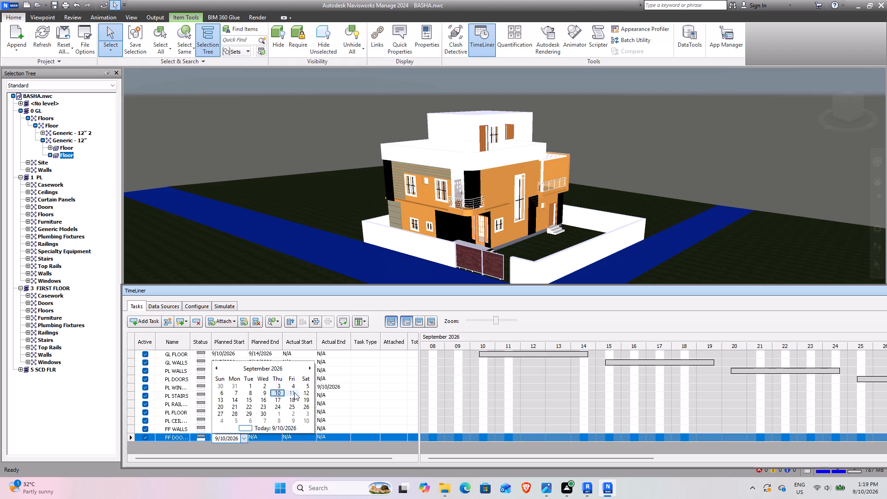
{"action": "double_click", "coordinate": [308, 368]}
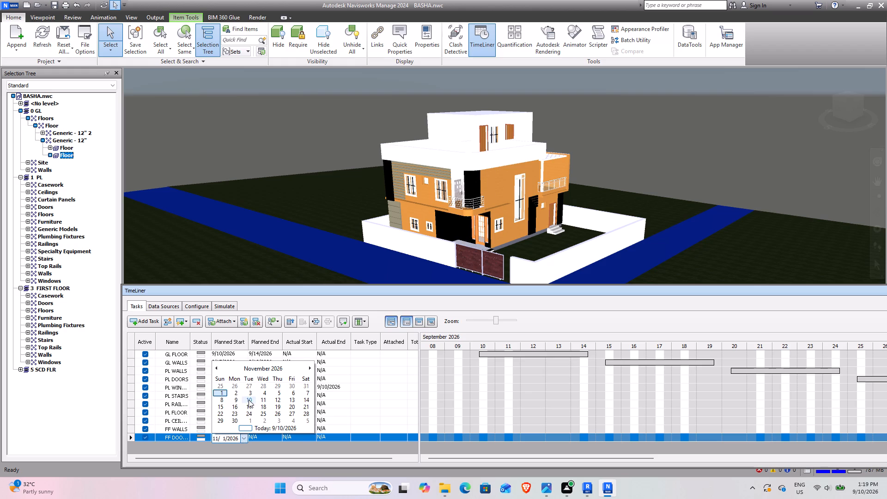
{"action": "left_click", "coordinate": [285, 392]}
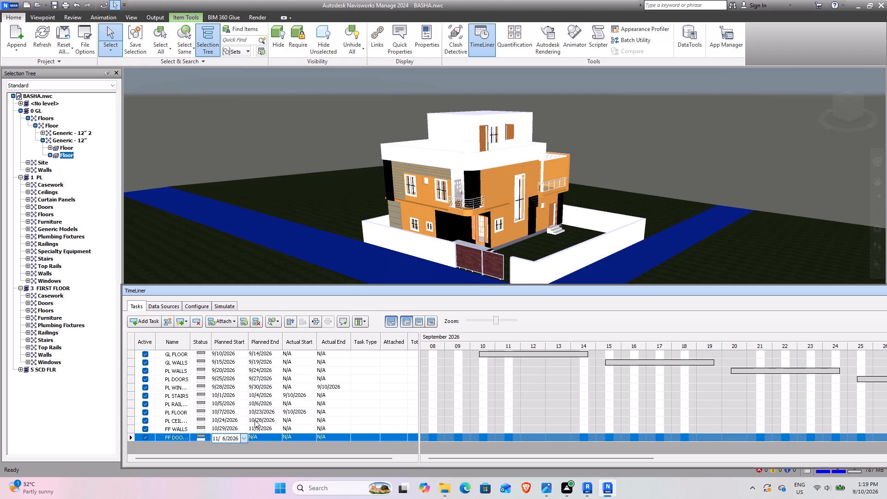
{"action": "double_click", "coordinate": [279, 438]}
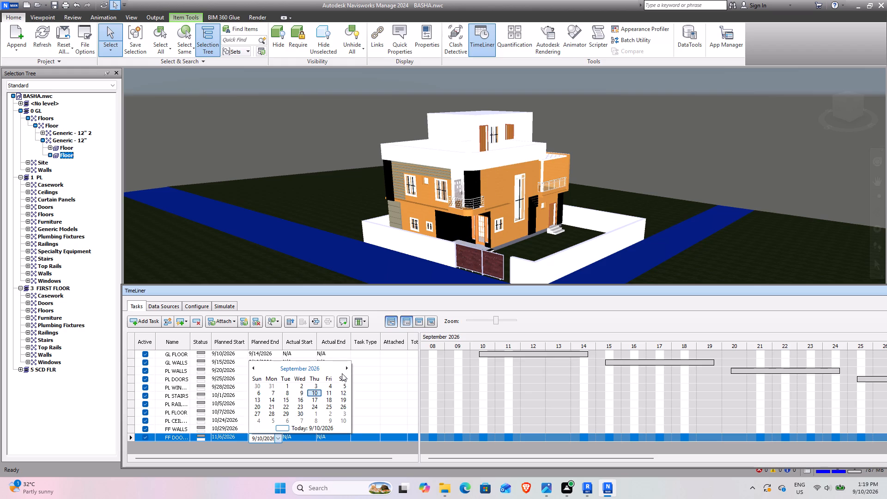
{"action": "double_click", "coordinate": [345, 368]}
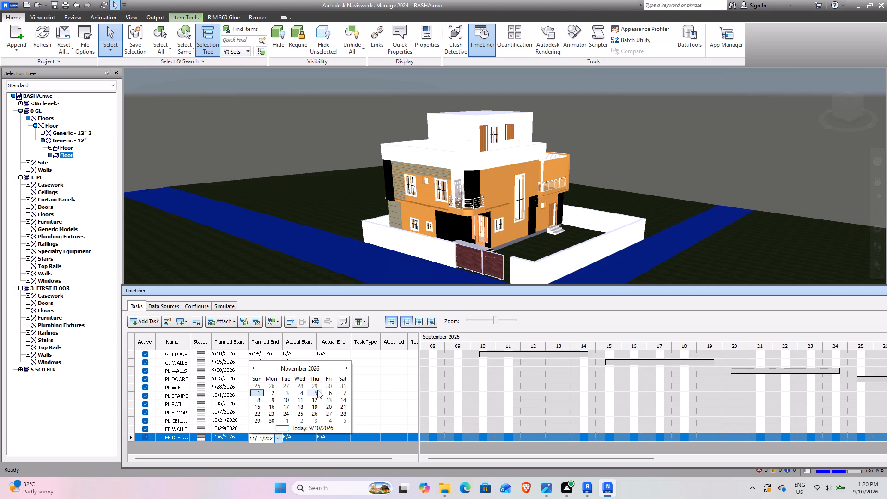
{"action": "left_click", "coordinate": [274, 403]}
{"action": "left_click", "coordinate": [193, 445]}
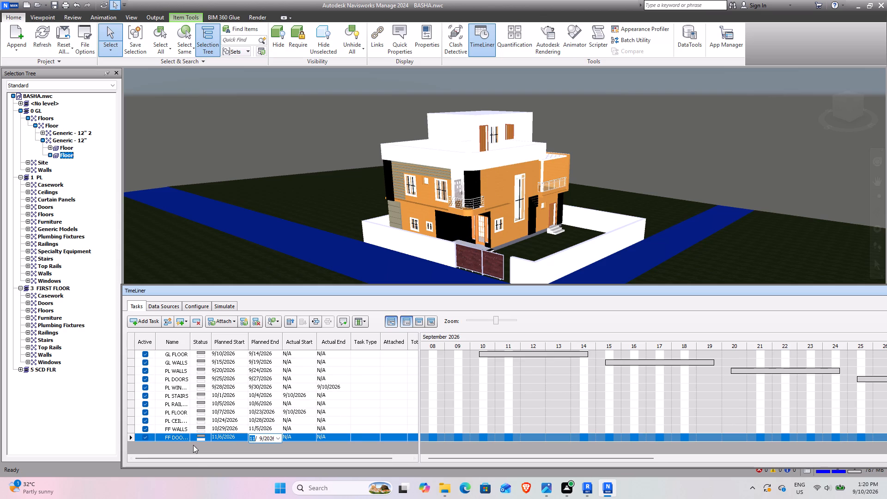
Add a task below FF DOORS named FF WINDOWS, and widen the Name column so the full task names fit.
{"action": "left_click", "coordinate": [141, 321]}
{"action": "left_click", "coordinate": [180, 448]}
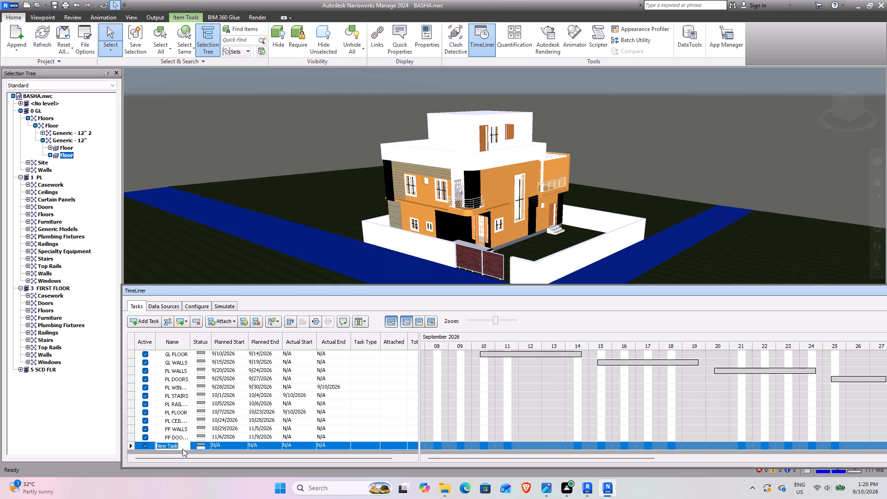
{"action": "type", "text": "FF WINDL"}
{"action": "key", "text": "BackSpace"}
{"action": "type", "text": "OWS"}
{"action": "left_click_drag", "start_coordinate": [190, 338], "coordinate": [214, 335]}
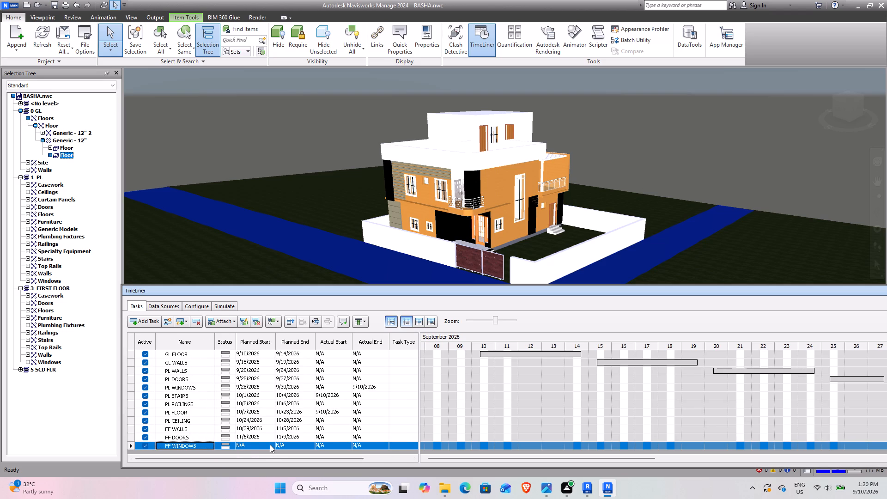
Set the FF WINDOWS task's planned start to 11/10/2026 and its planned end to 11/12/2026.
{"action": "left_click", "coordinate": [270, 444]}
{"action": "left_click", "coordinate": [270, 444]}
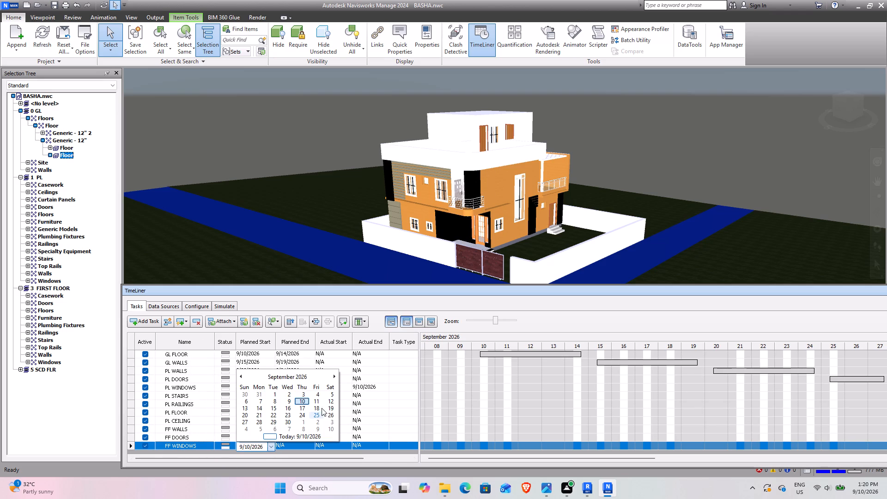
{"action": "left_click", "coordinate": [334, 378]}
{"action": "left_click", "coordinate": [334, 378]}
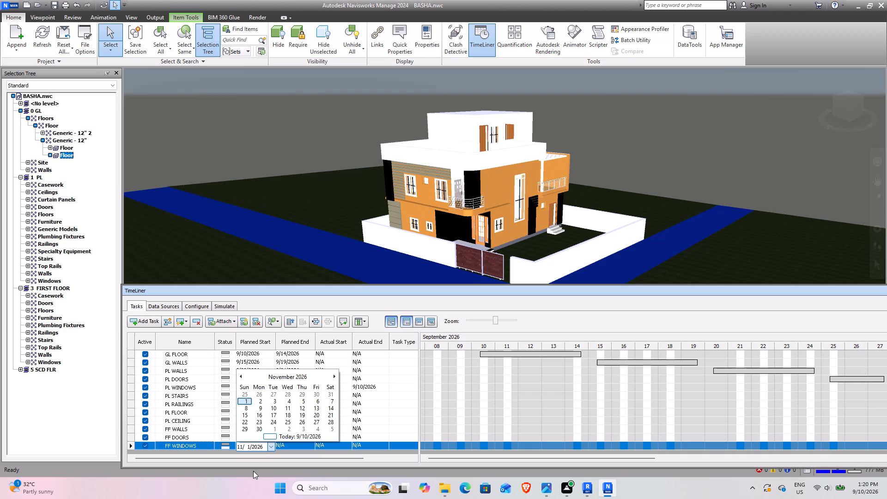
{"action": "left_click", "coordinate": [269, 446]}
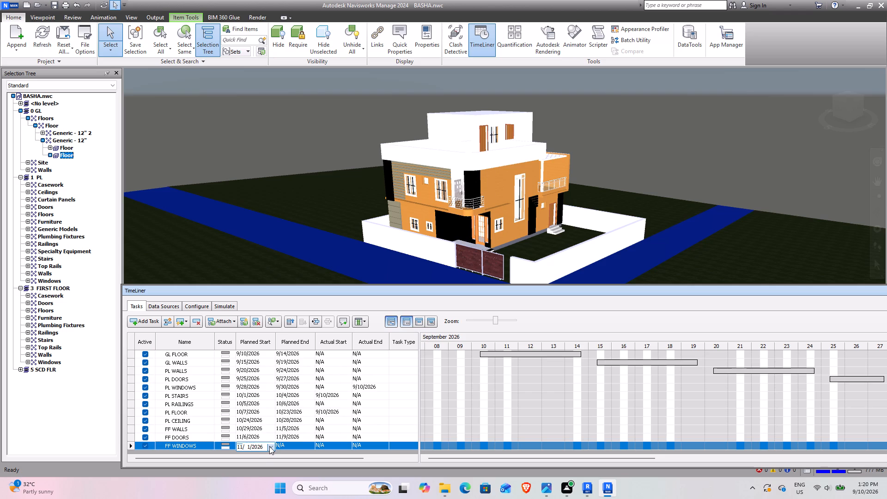
{"action": "left_click", "coordinate": [270, 444]}
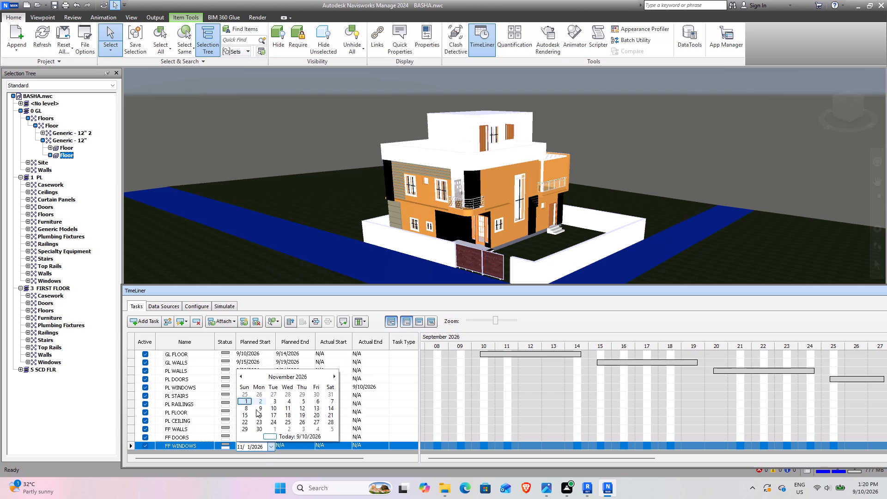
{"action": "left_click", "coordinate": [274, 410]}
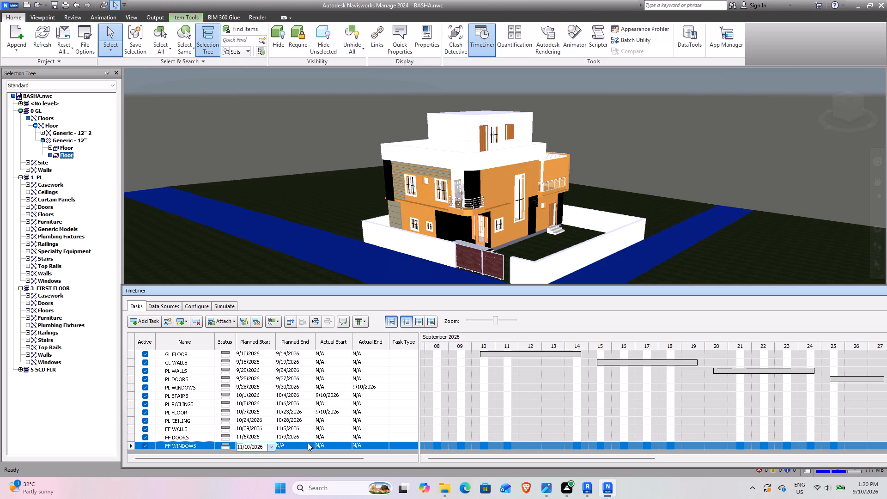
{"action": "left_click", "coordinate": [310, 445]}
{"action": "left_click", "coordinate": [310, 445]}
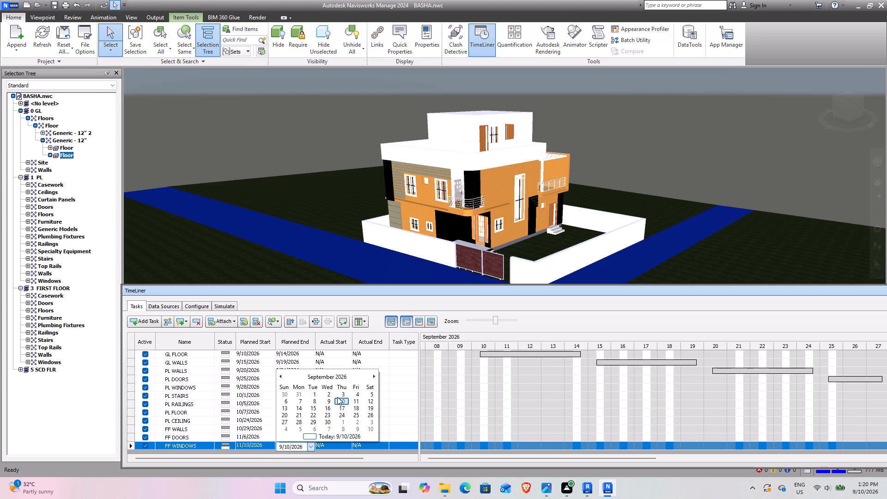
{"action": "double_click", "coordinate": [373, 377]}
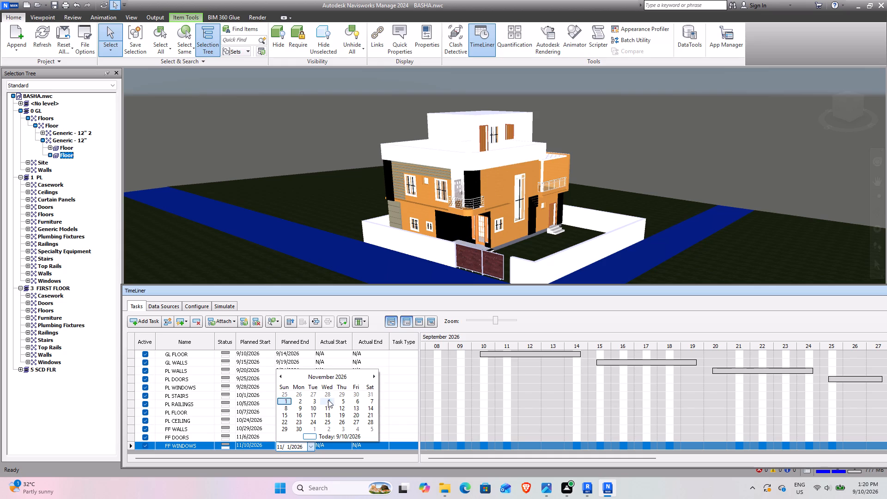
{"action": "left_click", "coordinate": [343, 409]}
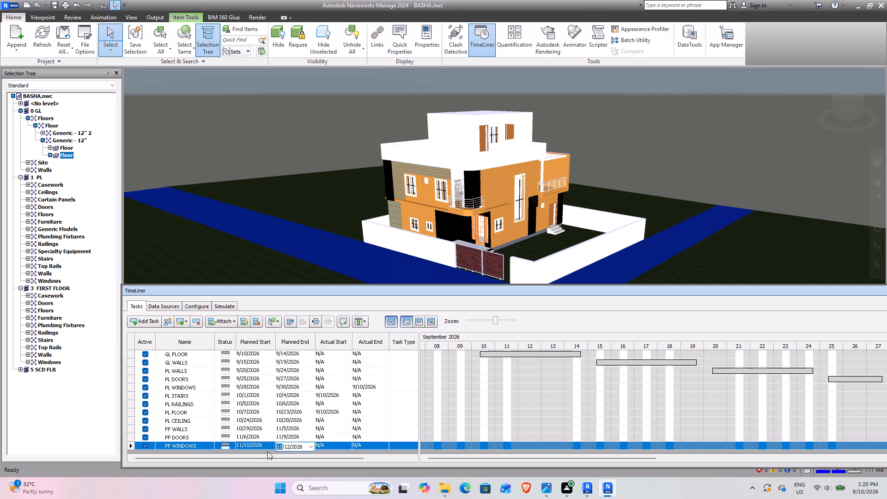
{"action": "left_click", "coordinate": [261, 448]}
{"action": "scroll", "coordinate": [282, 418], "scroll_direction": "down", "scroll_amount": 4}
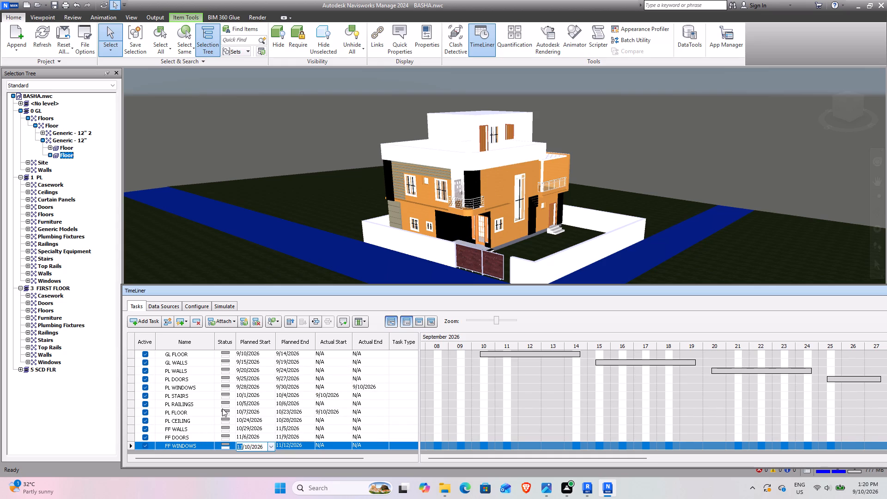
{"action": "left_click", "coordinate": [193, 451]}
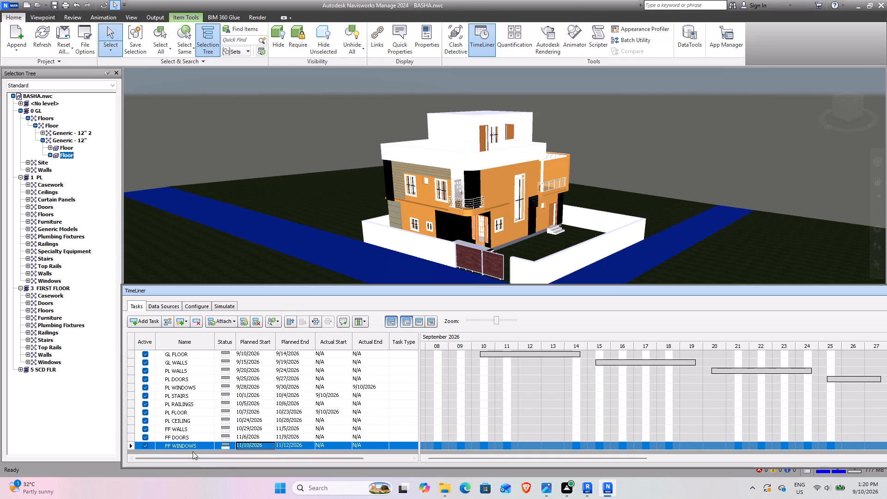
Add a task below FF WINDOWS, collapse the 1 PL and 0 GL levels in the selection tree, and name the task FF STAIRCASE.
{"action": "left_click", "coordinate": [142, 323]}
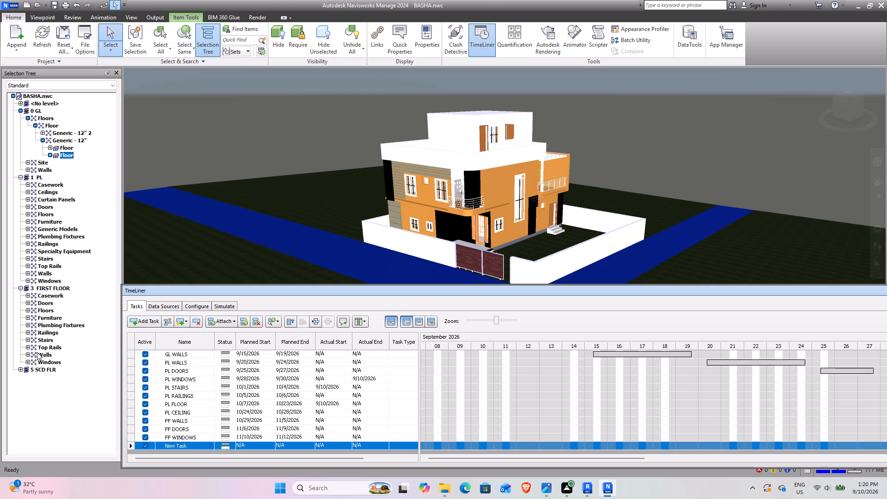
{"action": "left_click", "coordinate": [20, 176]}
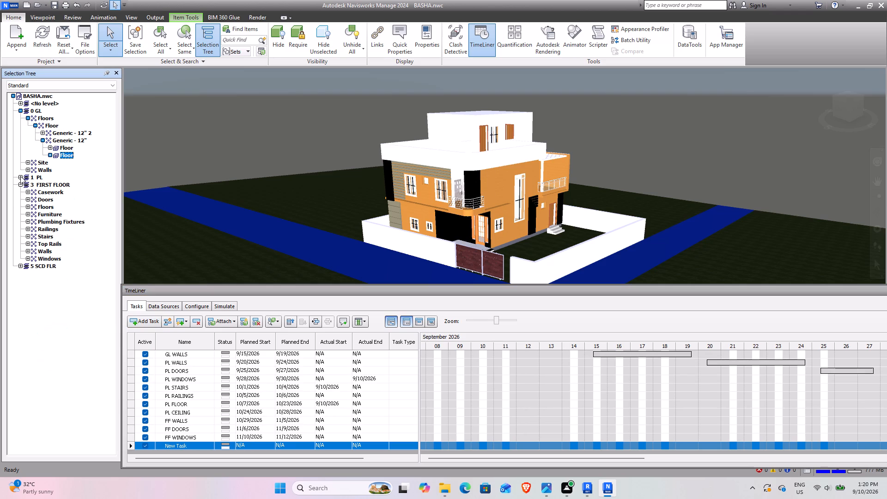
{"action": "left_click", "coordinate": [19, 112]}
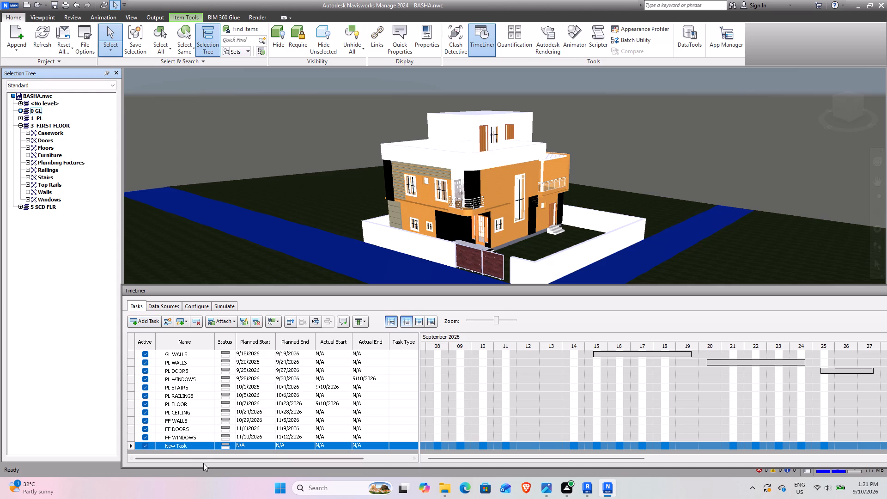
{"action": "left_click", "coordinate": [199, 441]}
{"action": "left_click", "coordinate": [202, 449]}
{"action": "left_click", "coordinate": [201, 449]}
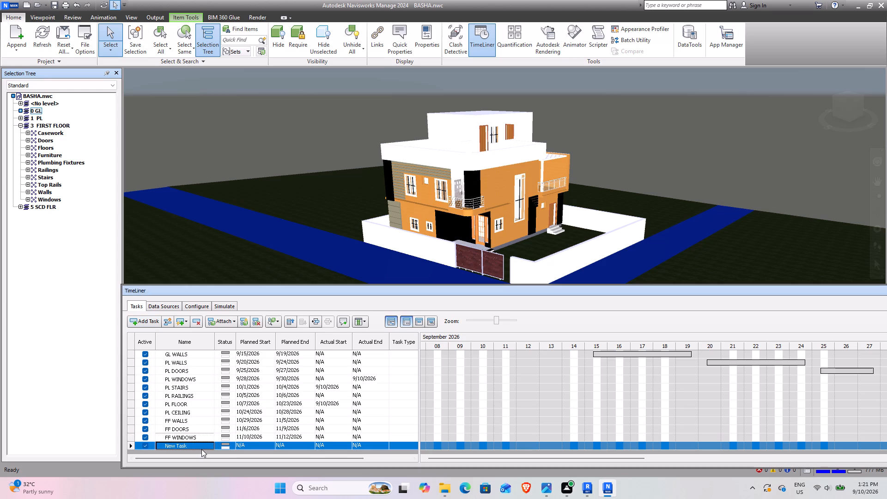
{"action": "left_click", "coordinate": [201, 446]}
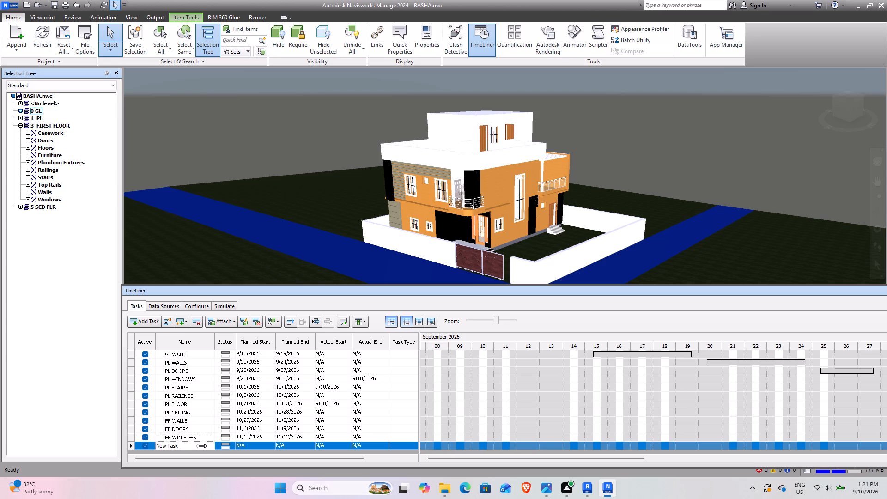
{"action": "left_click_drag", "start_coordinate": [201, 445], "coordinate": [160, 451]}
{"action": "left_click_drag", "start_coordinate": [160, 451], "coordinate": [154, 452]}
{"action": "type", "text": "FF SA"}
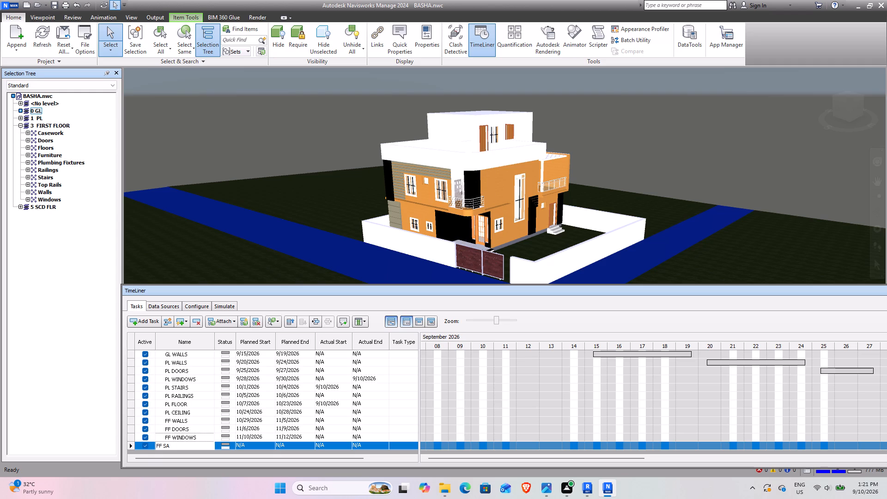
{"action": "key", "text": "BackSpace"}
{"action": "type", "text": "TAIRCASE"}
Set the FF STAIRCASE task's planned start to 11/13/2026 and its planned end to 11/16/2026.
{"action": "left_click", "coordinate": [273, 444]}
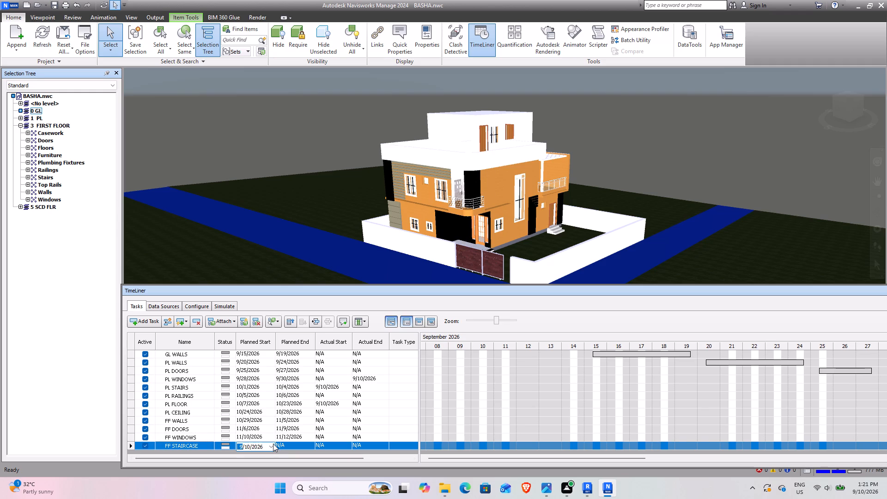
{"action": "left_click", "coordinate": [273, 444]}
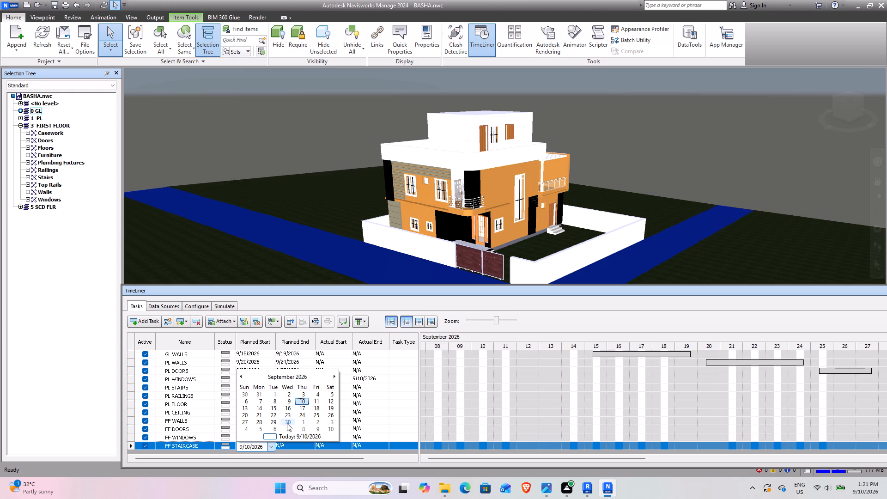
{"action": "left_click", "coordinate": [271, 446]}
{"action": "left_click", "coordinate": [271, 446]}
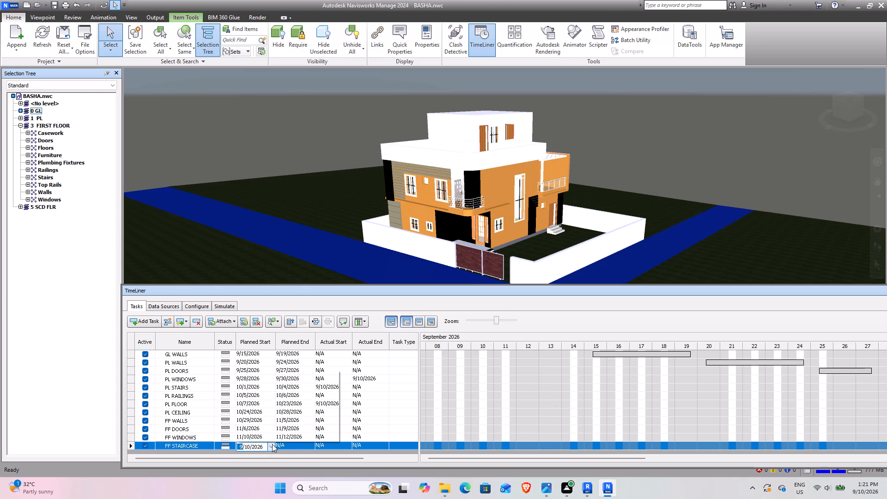
{"action": "left_click", "coordinate": [246, 407]}
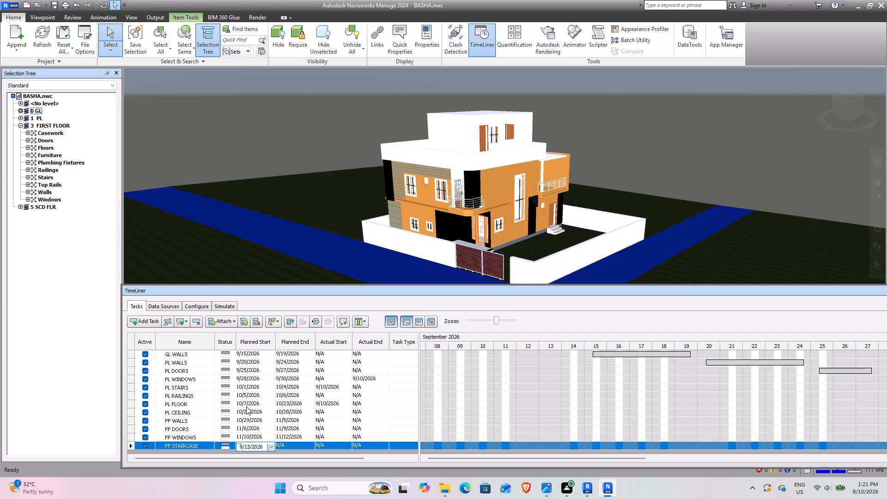
{"action": "left_click", "coordinate": [269, 447]}
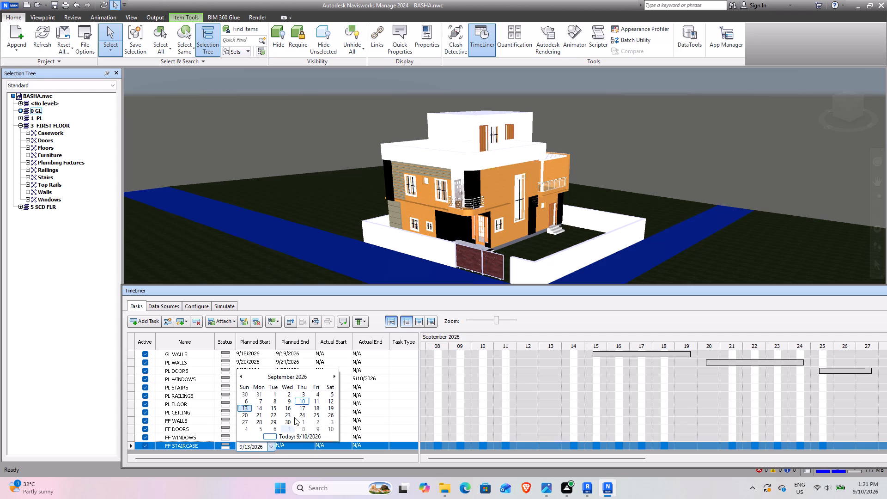
{"action": "double_click", "coordinate": [334, 374]}
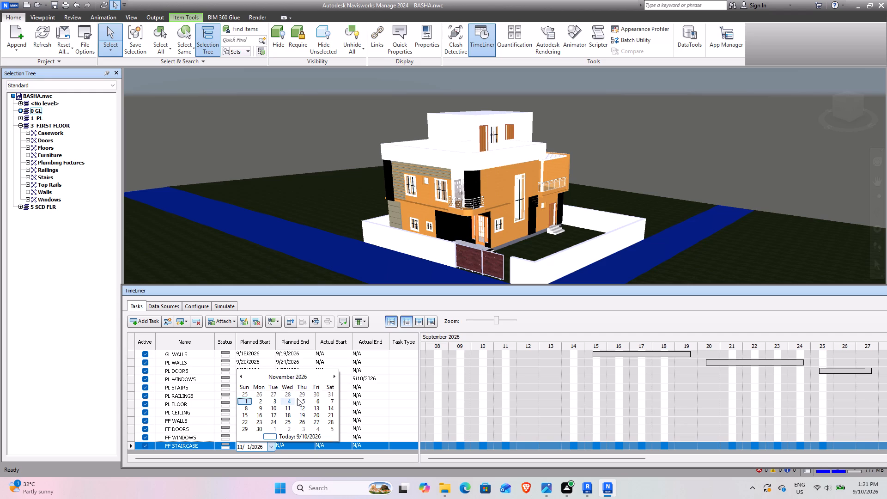
{"action": "left_click", "coordinate": [321, 409]}
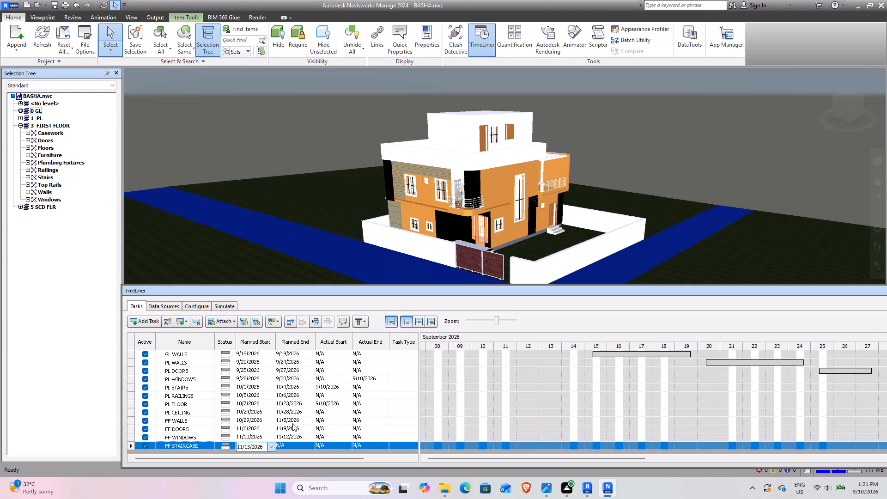
{"action": "left_click", "coordinate": [314, 446]}
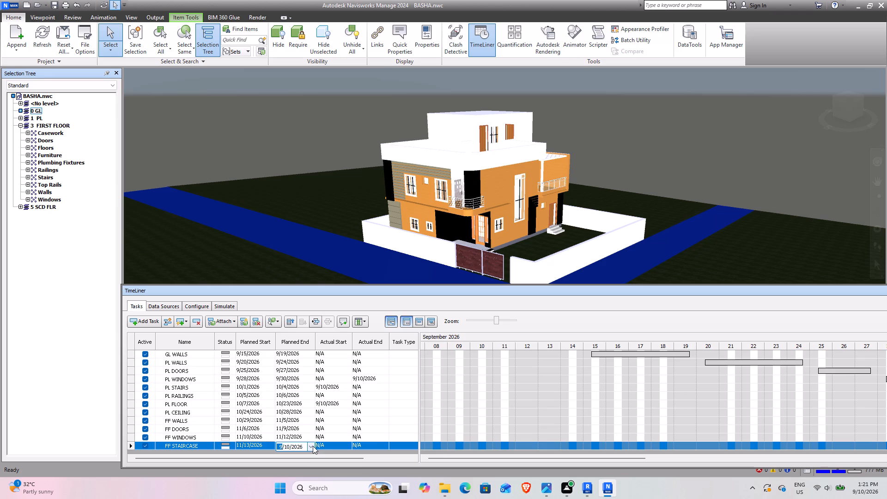
{"action": "left_click", "coordinate": [313, 446]}
{"action": "double_click", "coordinate": [373, 377]}
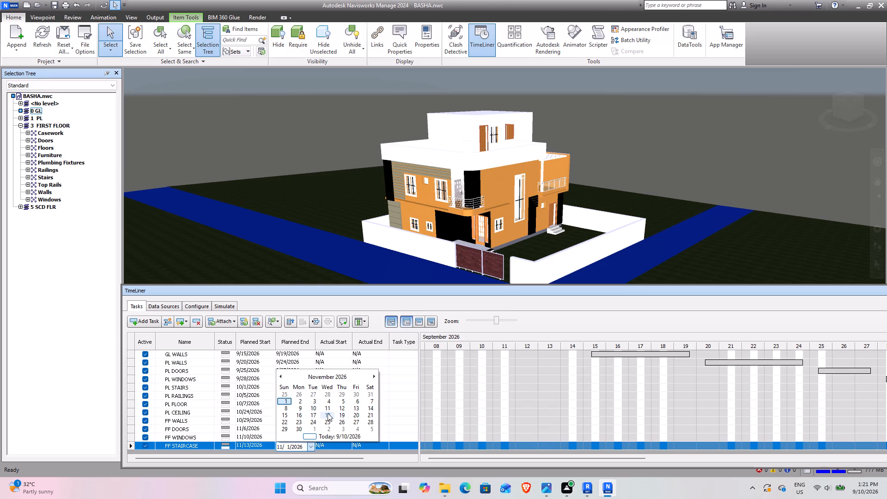
{"action": "left_click", "coordinate": [300, 414]}
Set the FF STAIRCASE task's actual start to 9/10/2026.
{"action": "left_click", "coordinate": [334, 449]}
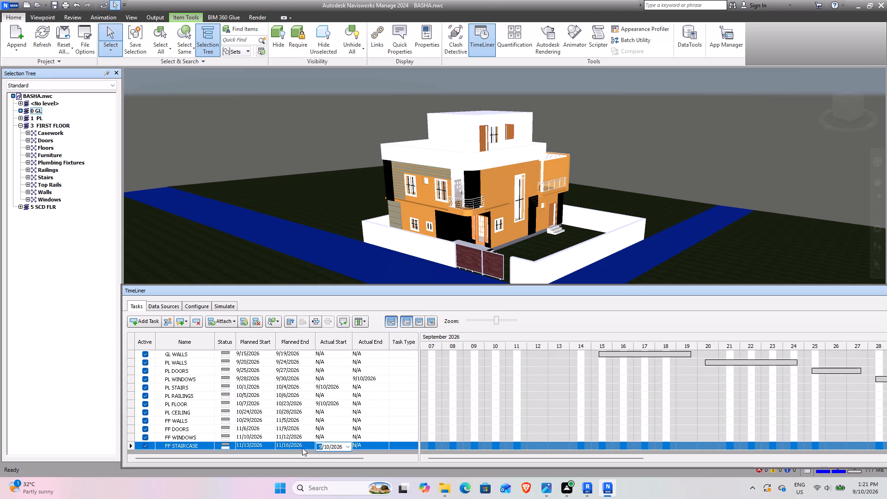
{"action": "left_click", "coordinate": [289, 452]}
{"action": "left_click", "coordinate": [346, 444]}
{"action": "left_click", "coordinate": [346, 444]}
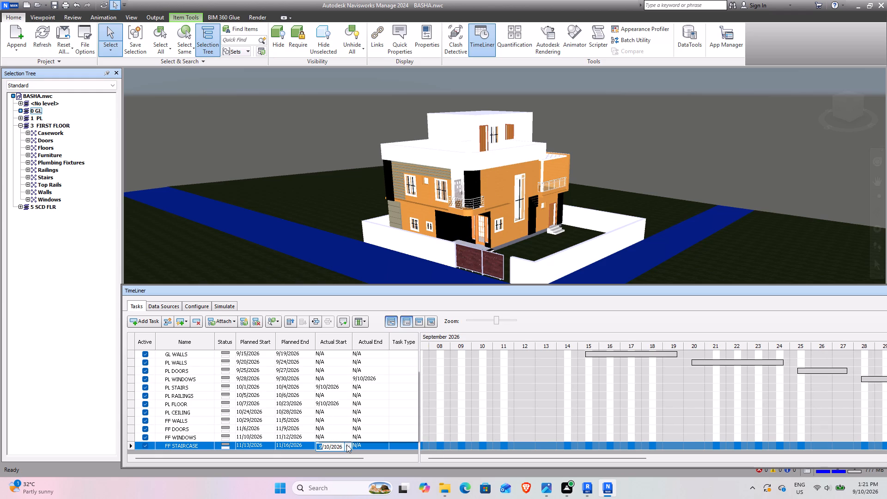
{"action": "left_click", "coordinate": [347, 433]}
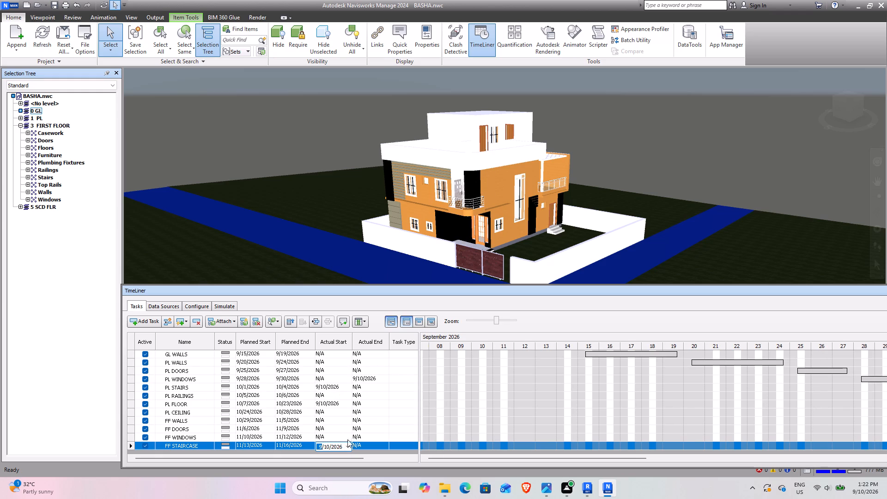
{"action": "left_click", "coordinate": [348, 446]}
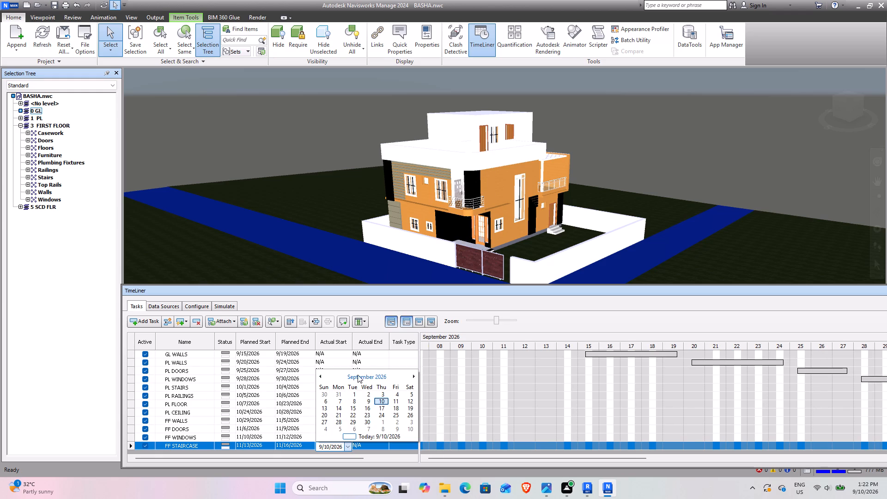
{"action": "left_click", "coordinate": [170, 455]}
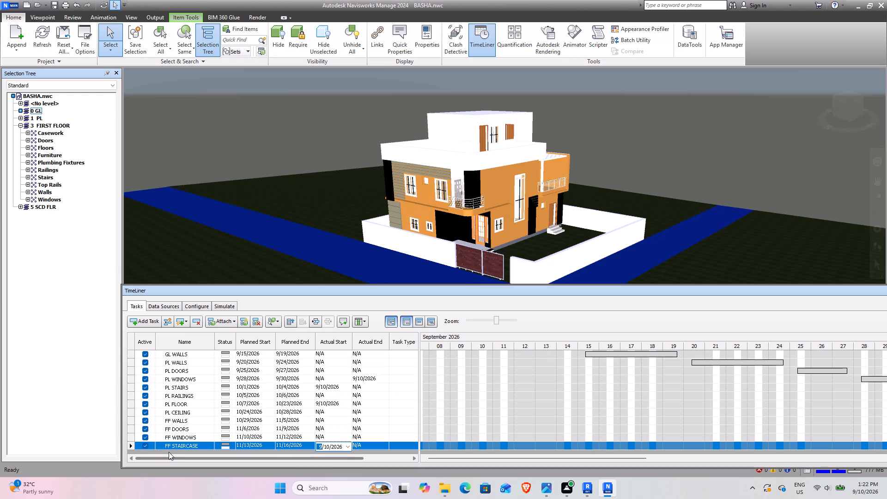
{"action": "left_click", "coordinate": [168, 450]}
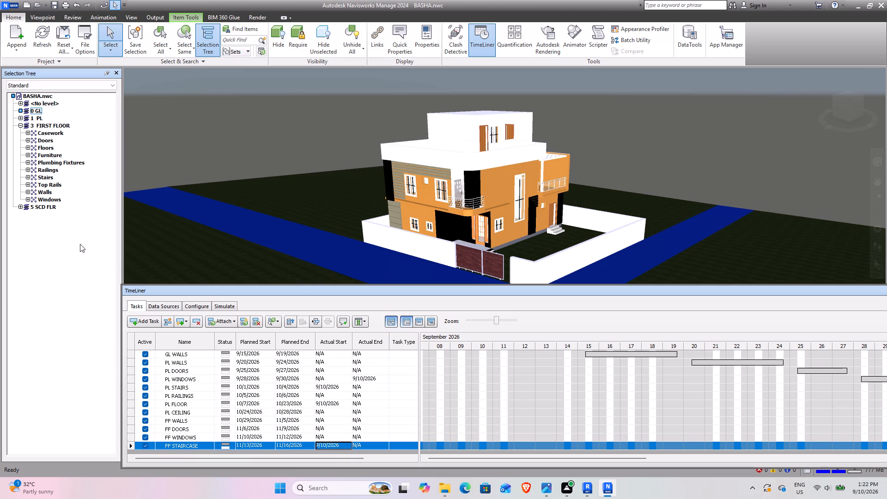
Add a task below FF STAIRCASE and name it FF RAIL.
{"action": "left_click", "coordinate": [143, 323]}
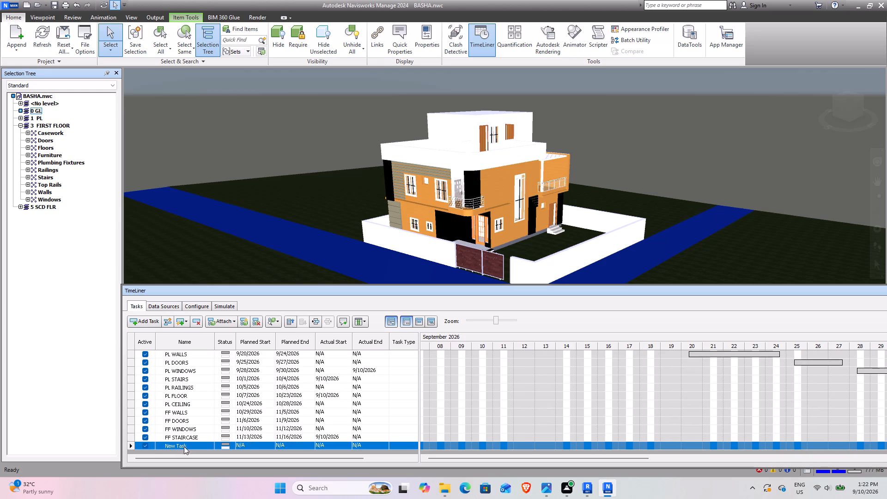
{"action": "left_click", "coordinate": [190, 443]}
{"action": "type", "text": "FF"}
{"action": "key", "text": "space"}
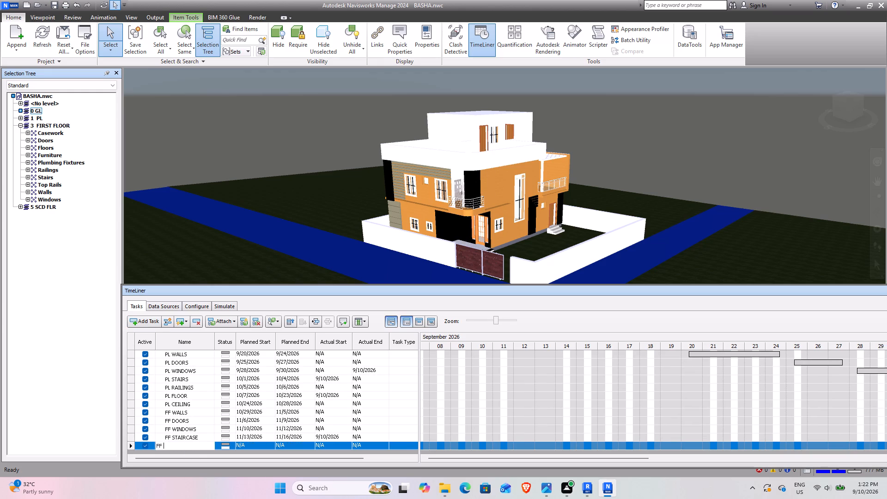
{"action": "type", "text": "RAIL"}
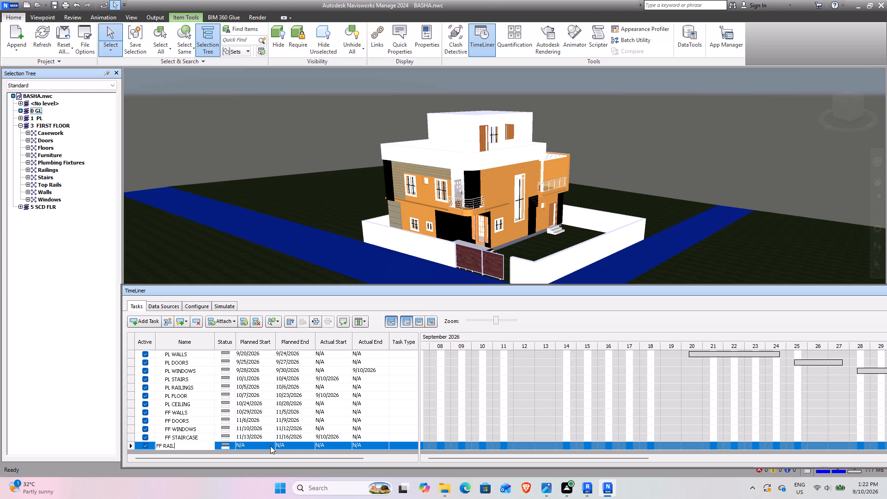
Set the FF RAIL task's planned start to 11/17/2026 and its planned end to 11/18/2026.
{"action": "left_click", "coordinate": [271, 444]}
{"action": "left_click", "coordinate": [271, 444]}
{"action": "double_click", "coordinate": [334, 376]}
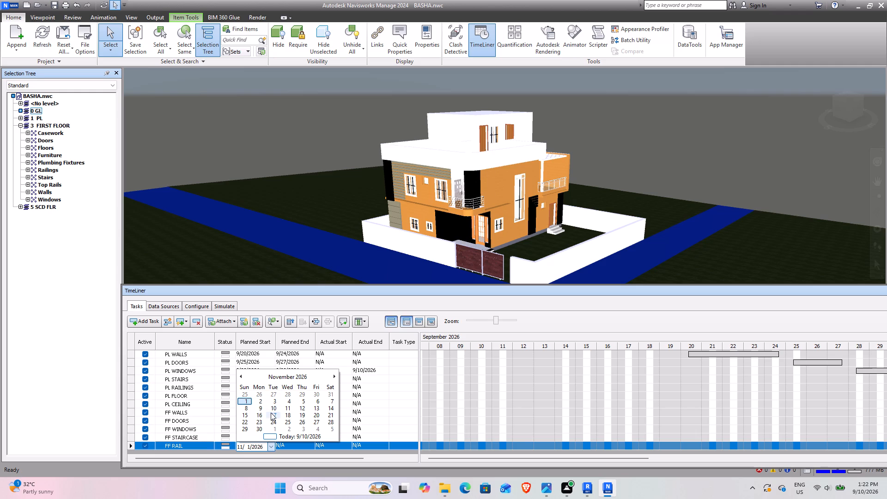
{"action": "left_click", "coordinate": [271, 413]}
{"action": "double_click", "coordinate": [309, 446]}
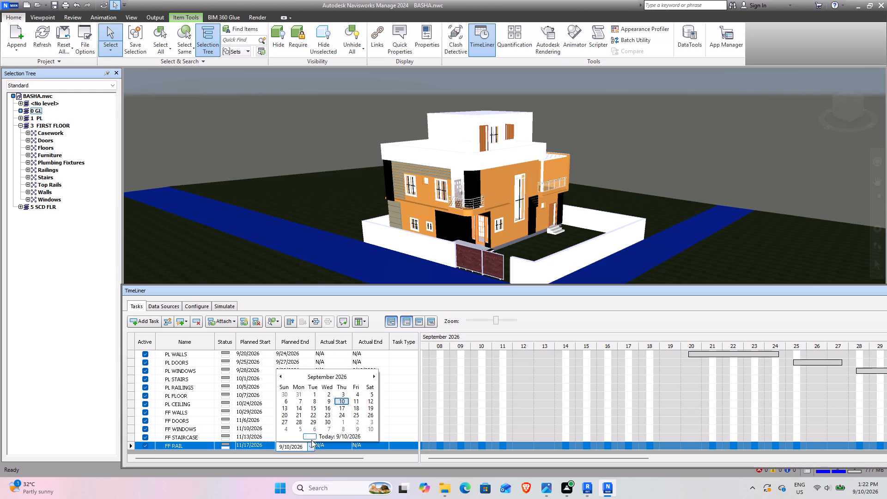
{"action": "double_click", "coordinate": [373, 379]}
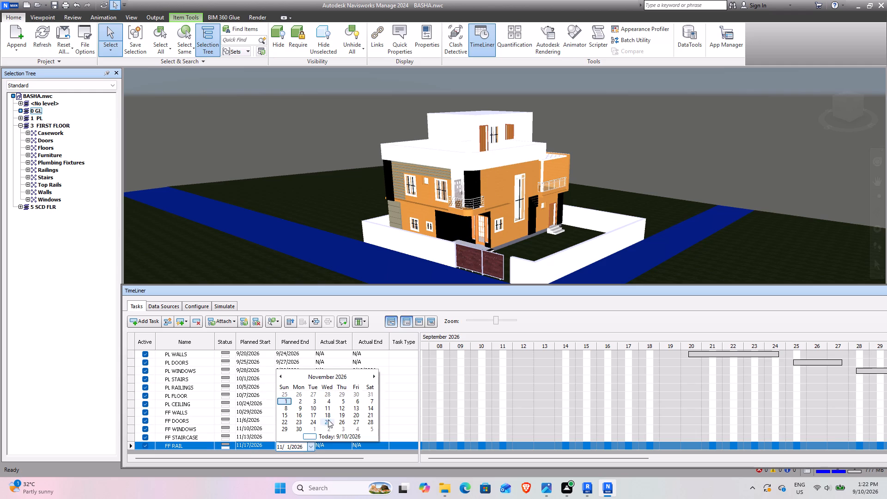
{"action": "left_click", "coordinate": [330, 414]}
{"action": "left_click", "coordinate": [232, 451]}
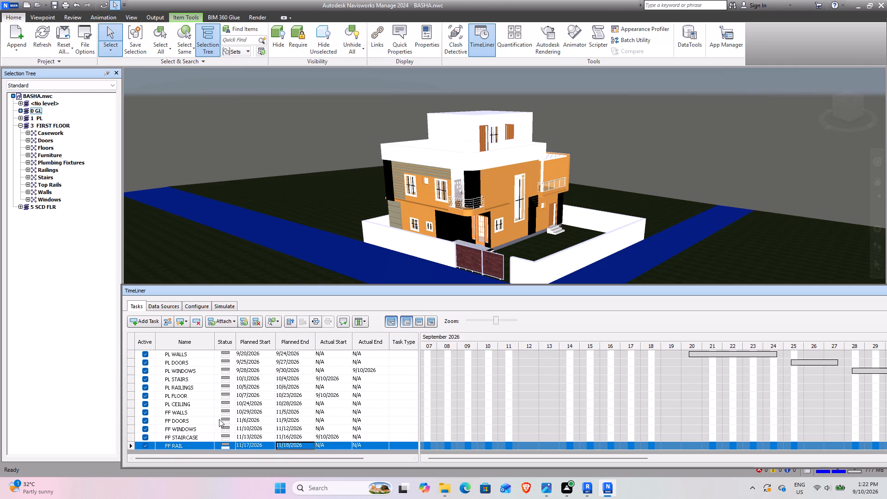
Add a task below FF RAIL and name it FF FLOOR.
{"action": "left_click", "coordinate": [155, 318]}
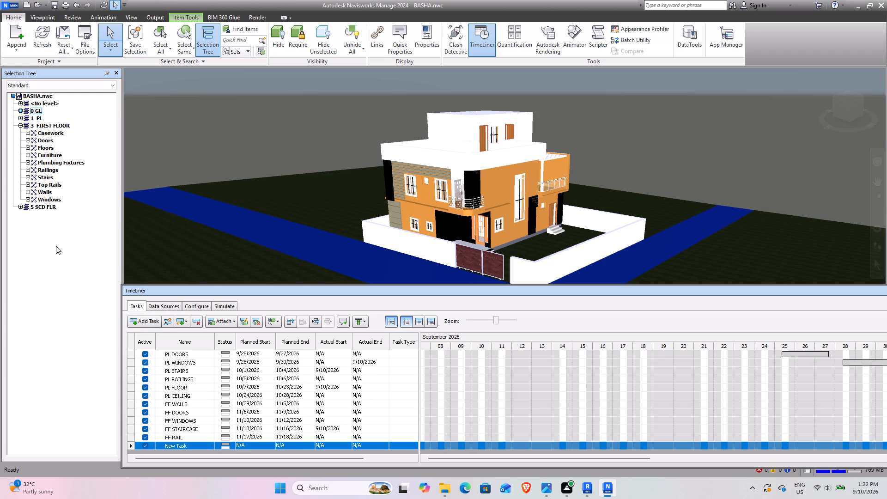
{"action": "double_click", "coordinate": [211, 444]}
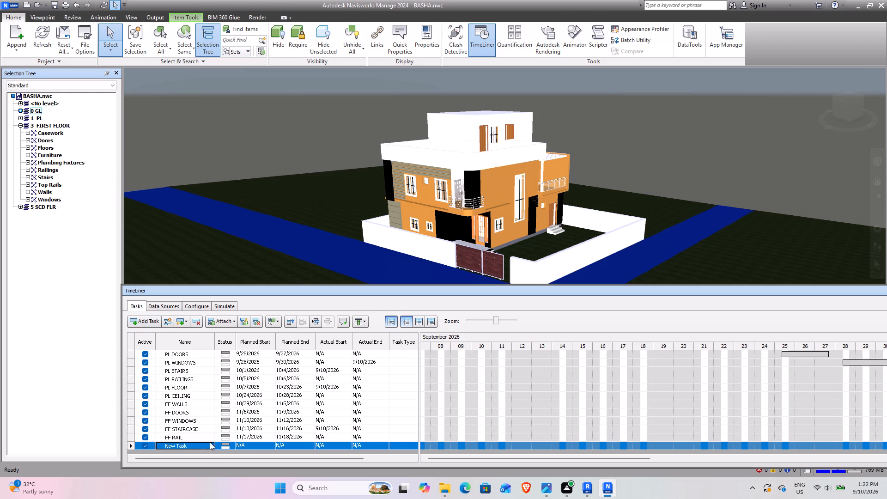
{"action": "left_click", "coordinate": [208, 444]}
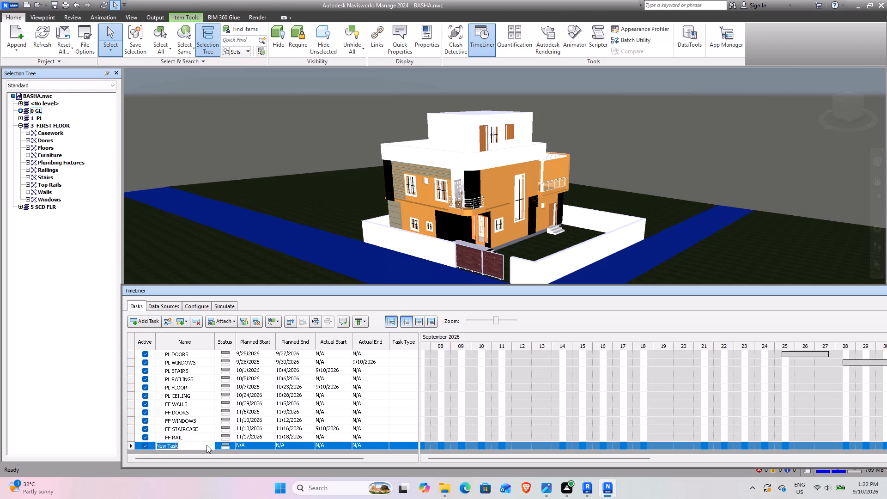
{"action": "type", "text": "FF FLOOR"}
Set the FF FLOOR task's planned start to 11/19/2026 and its planned end to 12/5/2026.
{"action": "left_click", "coordinate": [273, 444]}
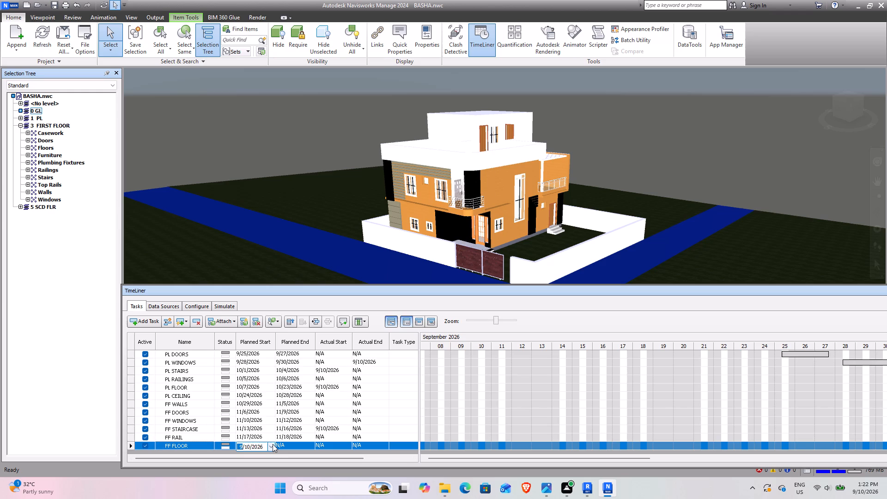
{"action": "left_click", "coordinate": [273, 444]}
{"action": "double_click", "coordinate": [333, 373]}
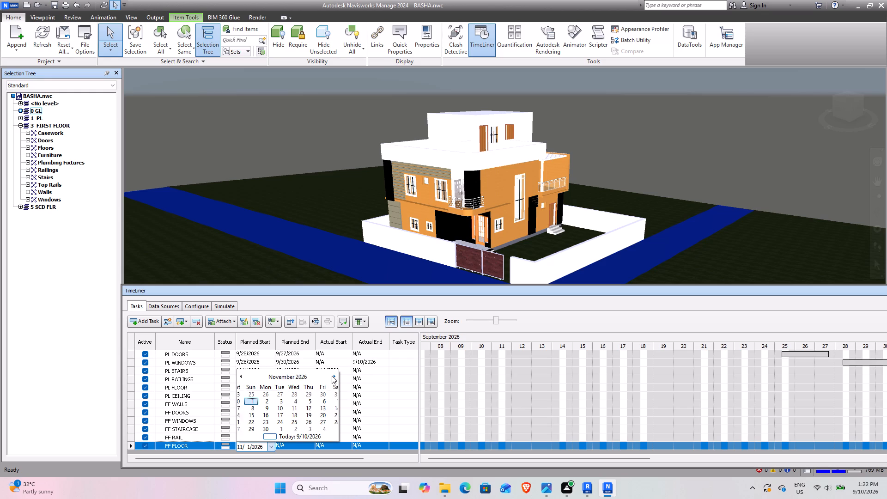
{"action": "left_click", "coordinate": [305, 417]}
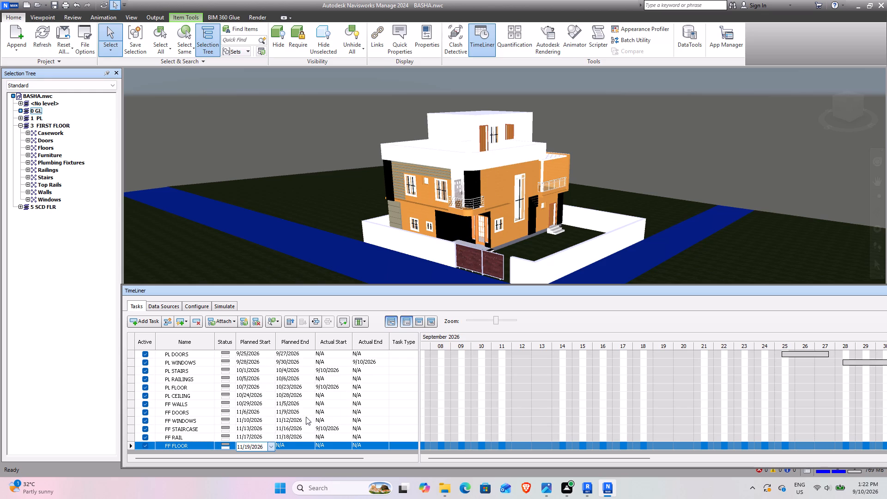
{"action": "left_click", "coordinate": [313, 443]}
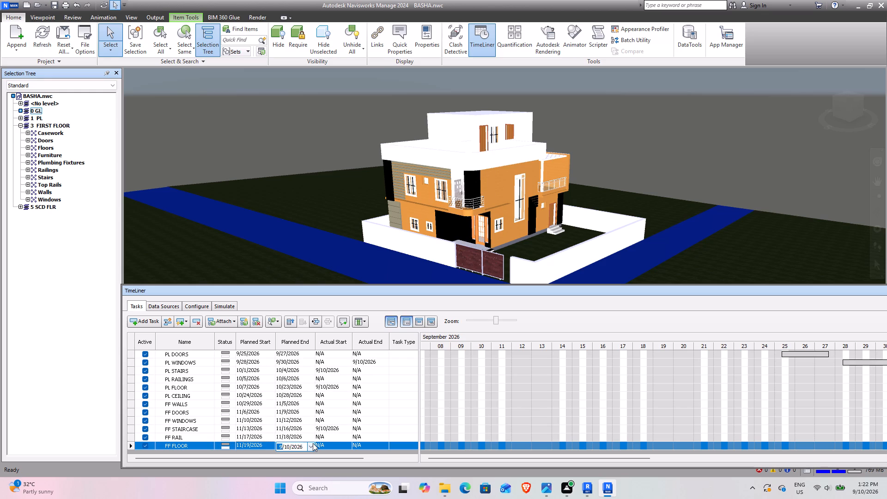
{"action": "left_click", "coordinate": [313, 443]}
{"action": "triple_click", "coordinate": [375, 377]}
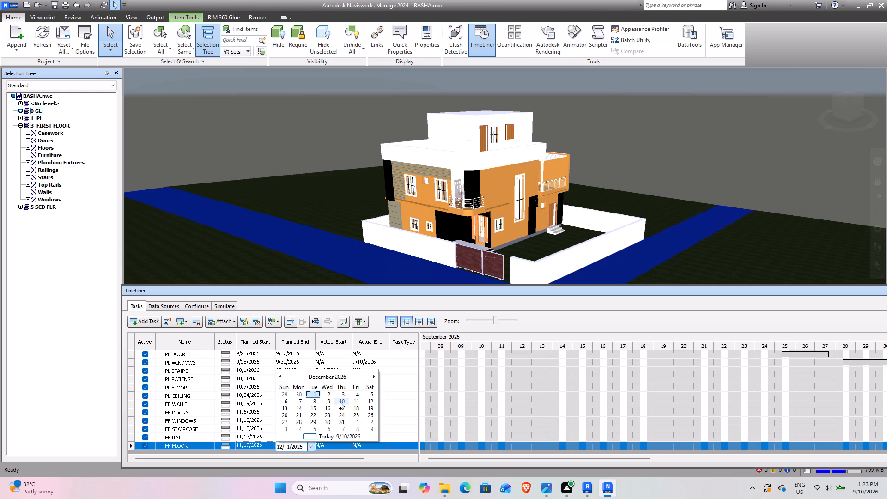
{"action": "left_click", "coordinate": [367, 393]}
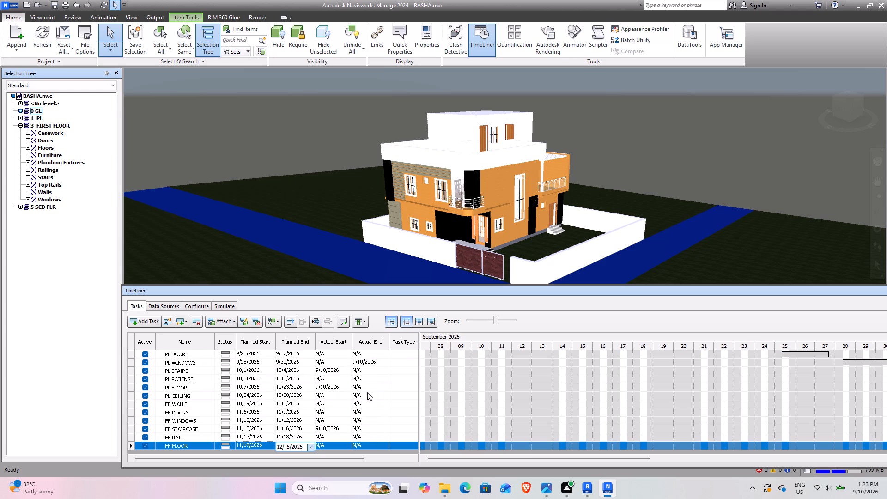
{"action": "left_click", "coordinate": [209, 448]}
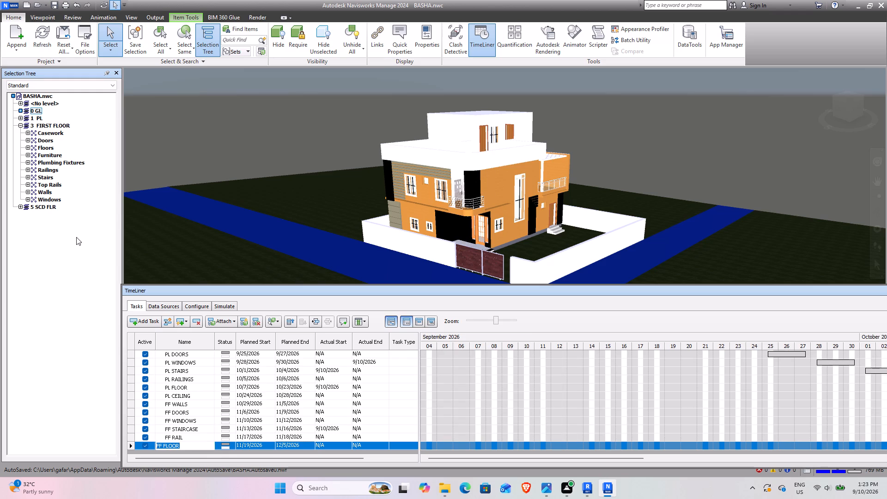
Add a task below FF FLOOR, check the 5 SCD FLR level's element categories, and name the task SF WALLS.
{"action": "left_click", "coordinate": [146, 321]}
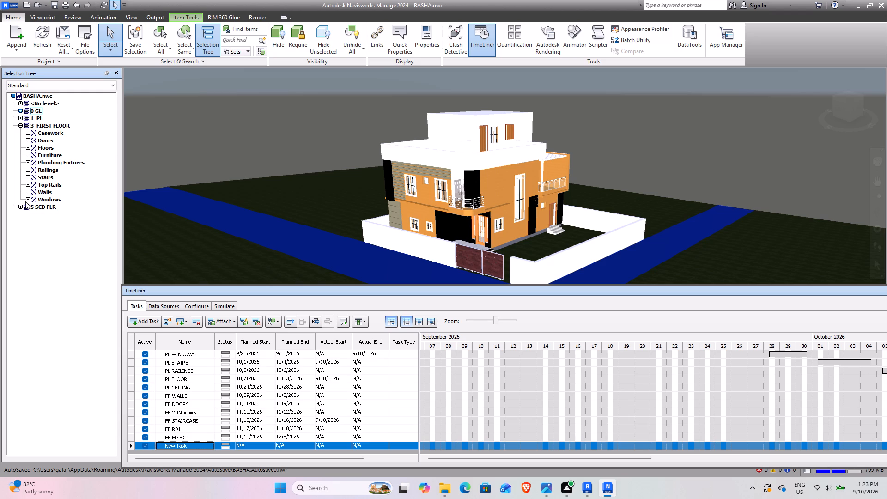
{"action": "left_click", "coordinate": [19, 124]}
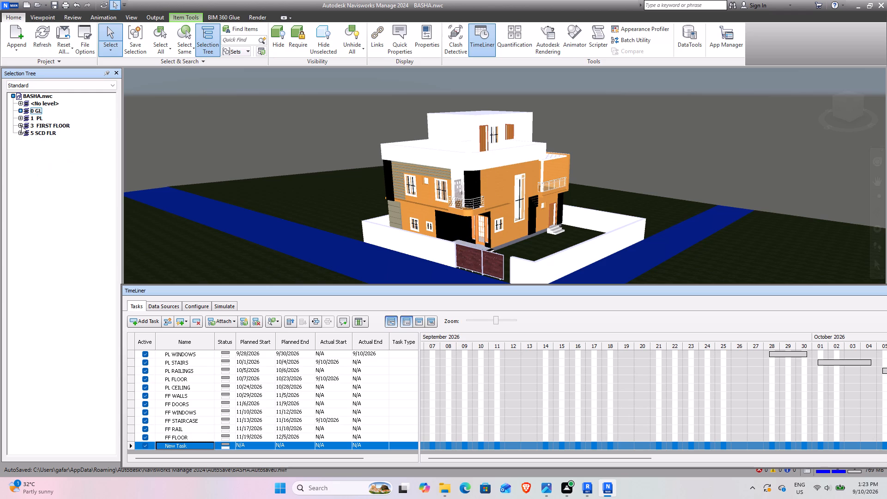
{"action": "left_click", "coordinate": [22, 133]}
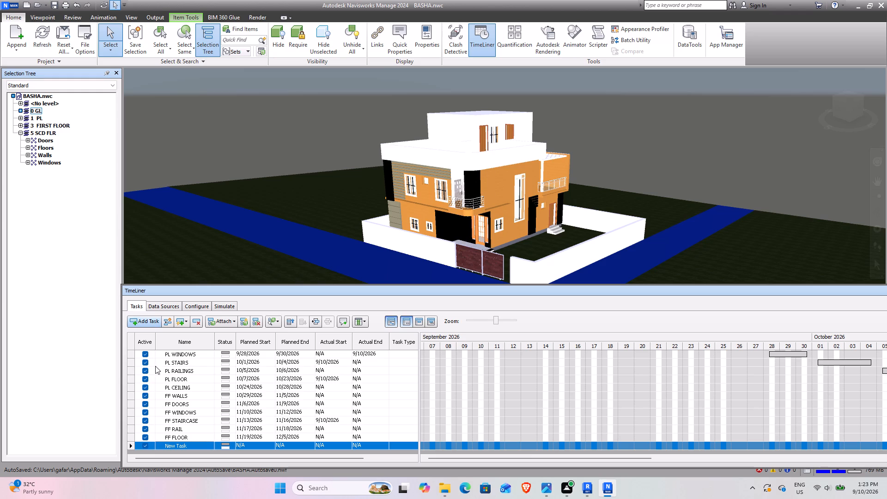
{"action": "left_click", "coordinate": [191, 443]}
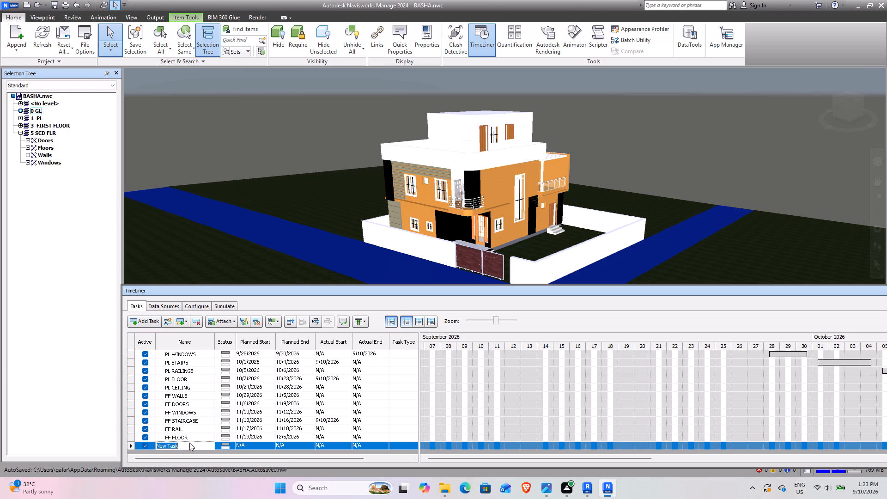
{"action": "type", "text": "SF"}
{"action": "key", "text": "space"}
{"action": "key", "text": "d"}
{"action": "key", "text": "BackSpace"}
{"action": "type", "text": "WALLS"}
Set the SF WALLS task's planned start to 12/6/2026 and its planned end to 12/8/2026.
{"action": "left_click", "coordinate": [273, 445]}
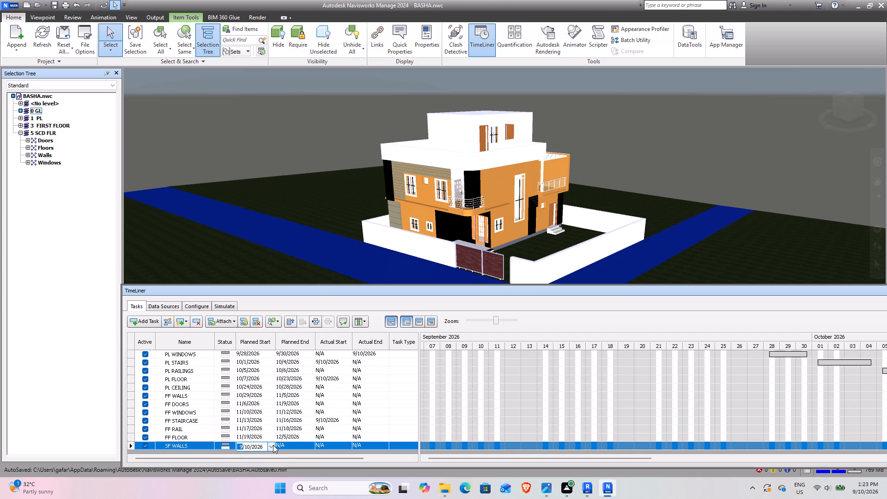
{"action": "left_click", "coordinate": [273, 445]}
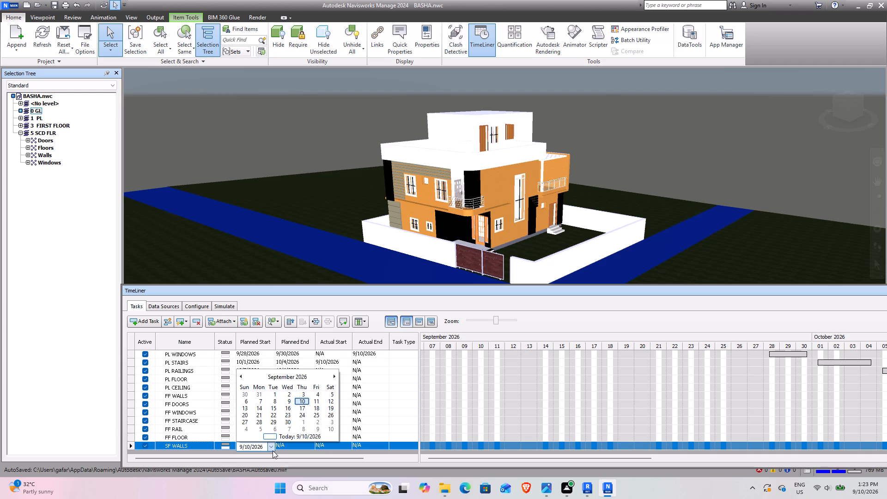
{"action": "left_click", "coordinate": [270, 446]}
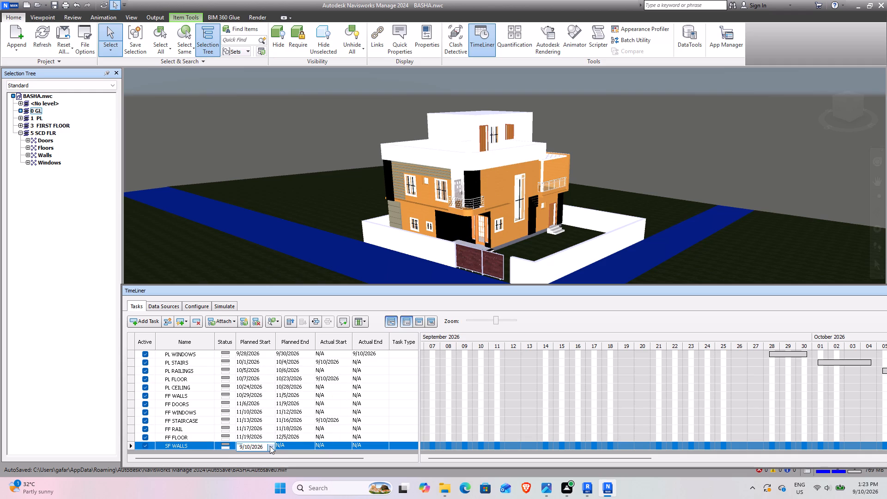
{"action": "left_click", "coordinate": [270, 446]}
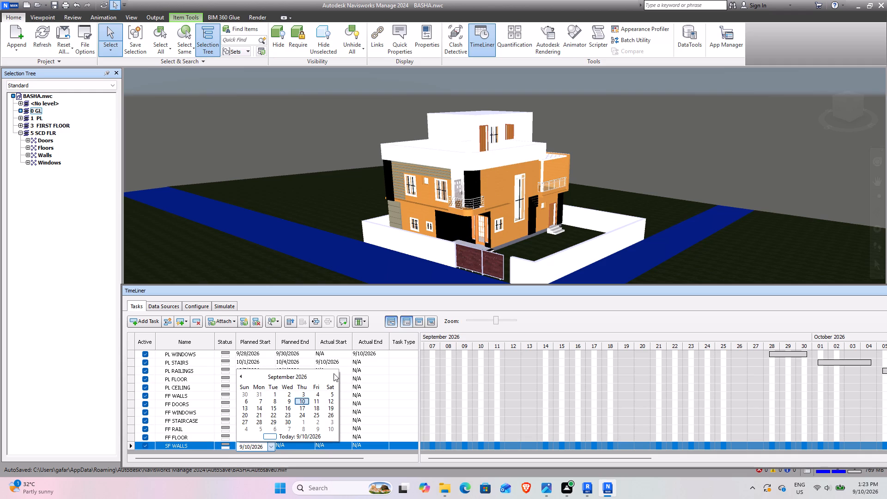
{"action": "double_click", "coordinate": [334, 373]}
{"action": "left_click", "coordinate": [334, 373]}
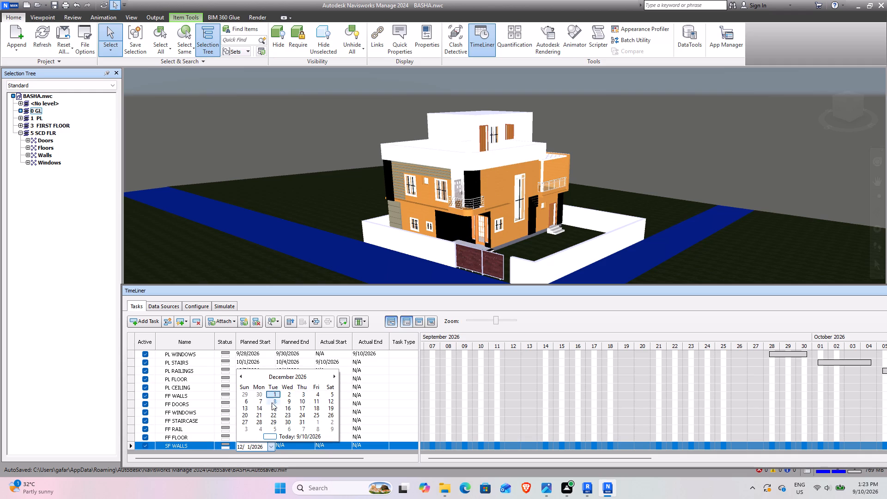
{"action": "left_click", "coordinate": [248, 402]}
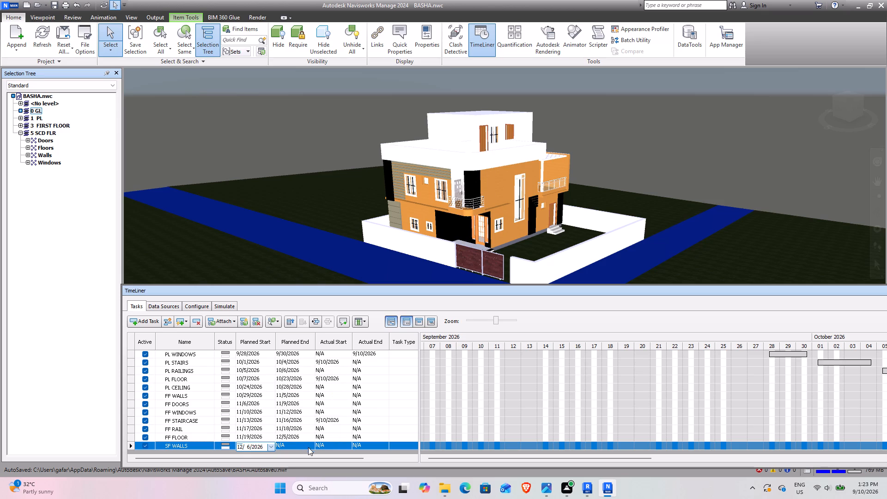
{"action": "double_click", "coordinate": [311, 445]}
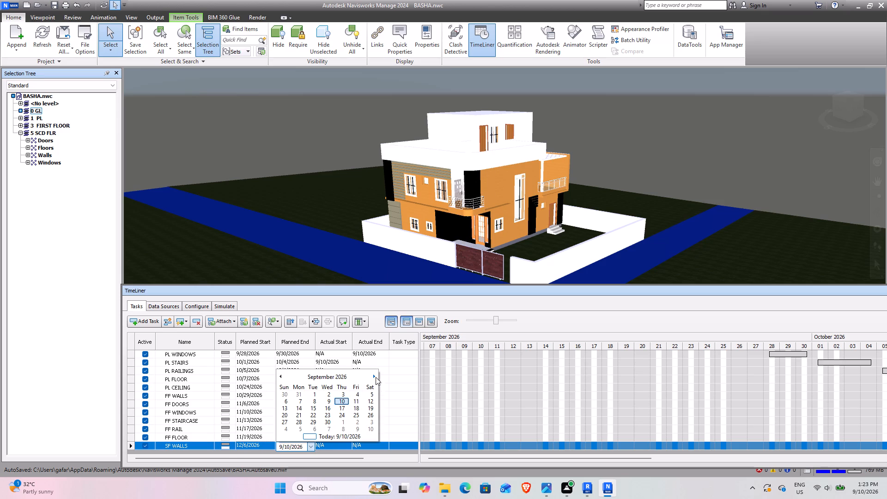
{"action": "triple_click", "coordinate": [373, 373]}
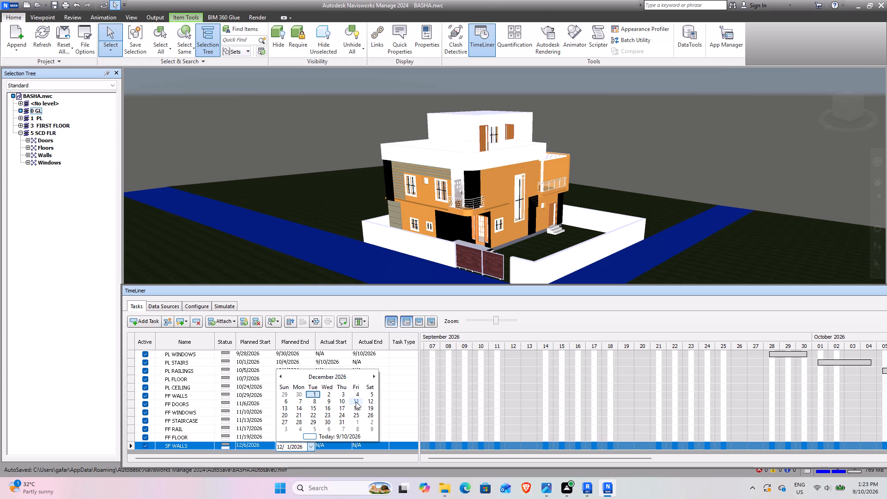
{"action": "left_click", "coordinate": [313, 400]}
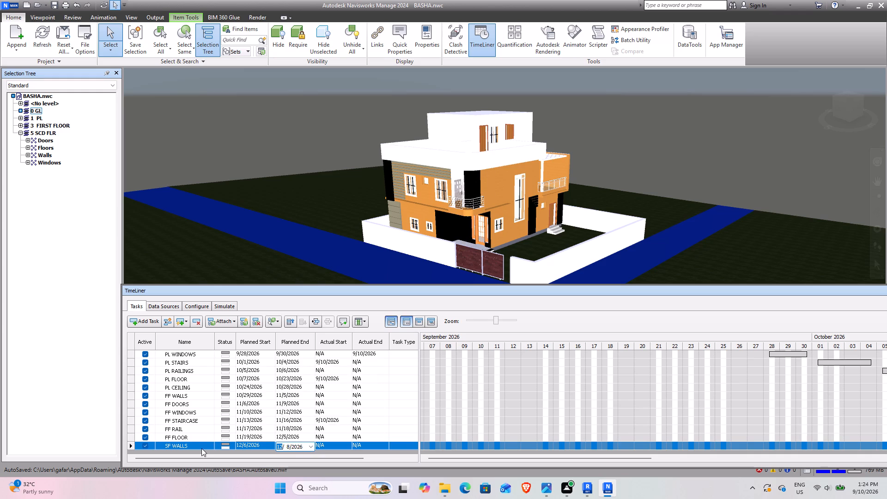
{"action": "left_click", "coordinate": [194, 451]}
Add a task below SF WALLS and name it SF DOORS.
{"action": "left_click", "coordinate": [144, 321]}
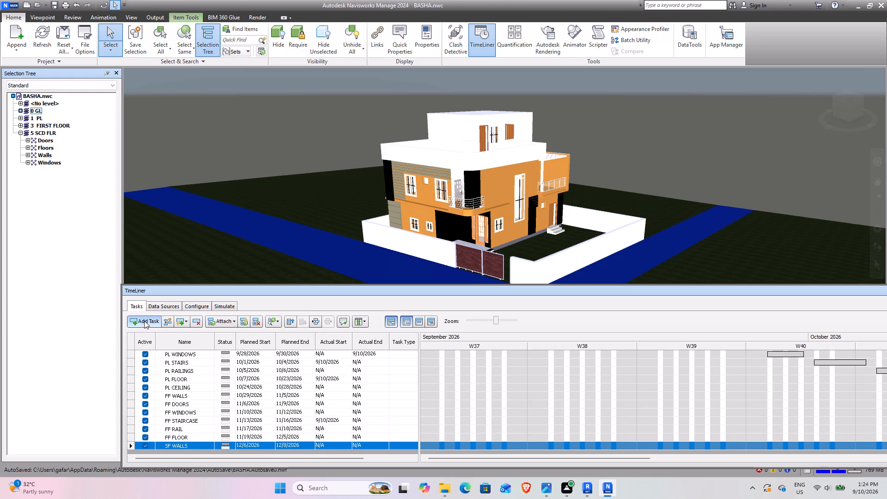
{"action": "left_click", "coordinate": [202, 446]}
{"action": "left_click", "coordinate": [202, 446]}
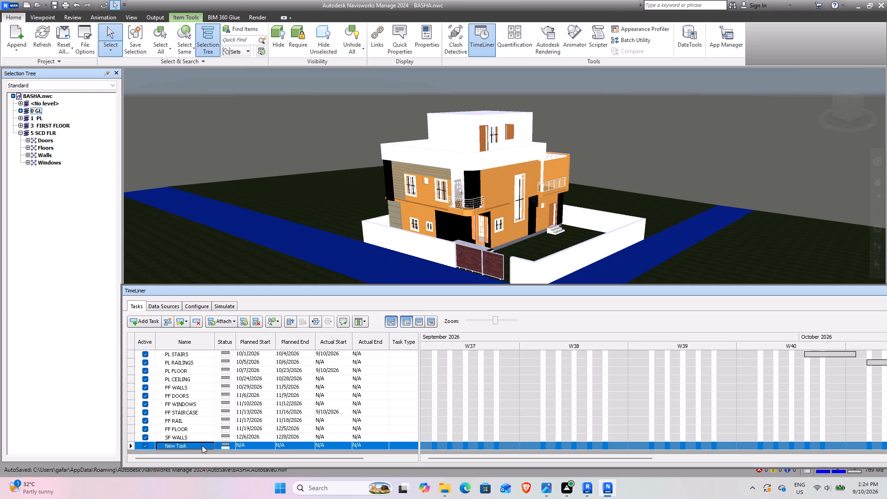
{"action": "left_click", "coordinate": [202, 441]}
{"action": "left_click", "coordinate": [202, 445]}
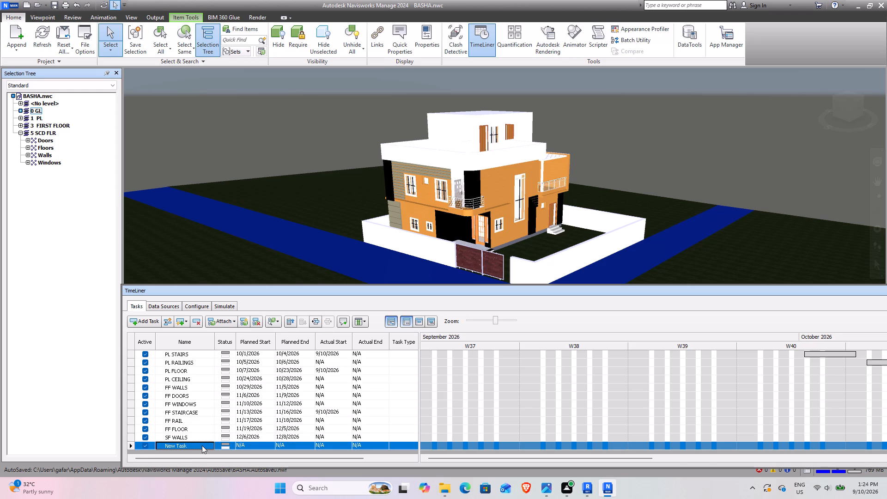
{"action": "left_click", "coordinate": [202, 445]}
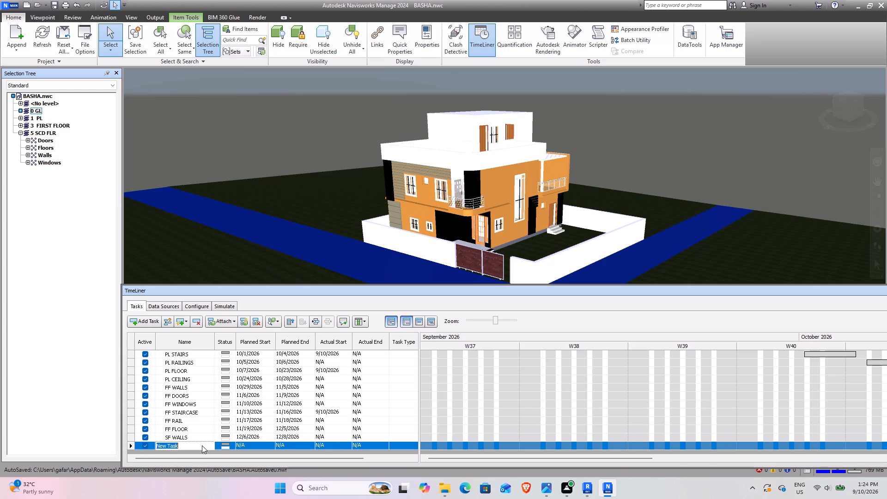
{"action": "type", "text": "SF"}
{"action": "key", "text": "space"}
{"action": "key", "text": "d"}
{"action": "type", "text": "OOR"}
{"action": "key", "text": "s"}
{"action": "left_click", "coordinate": [200, 447]}
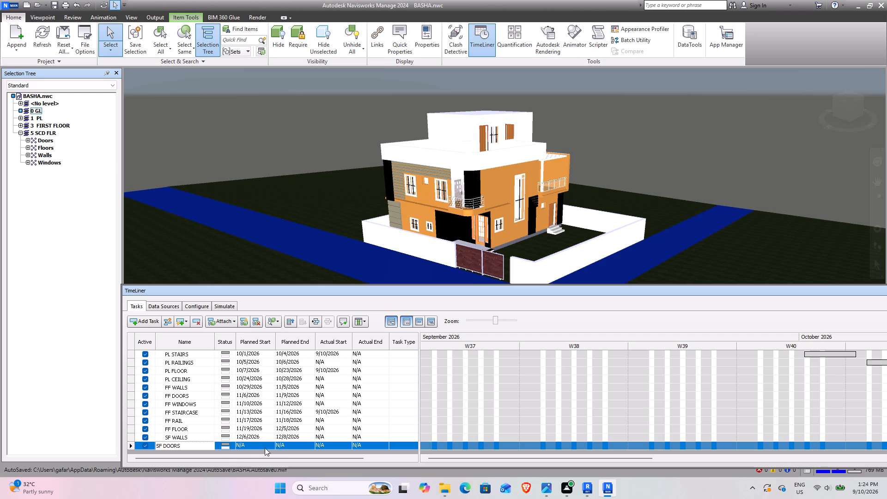
Set the SF DOORS task's planned start to 12/9/2026 and its planned end to 12/11/2026.
{"action": "left_click", "coordinate": [273, 444]}
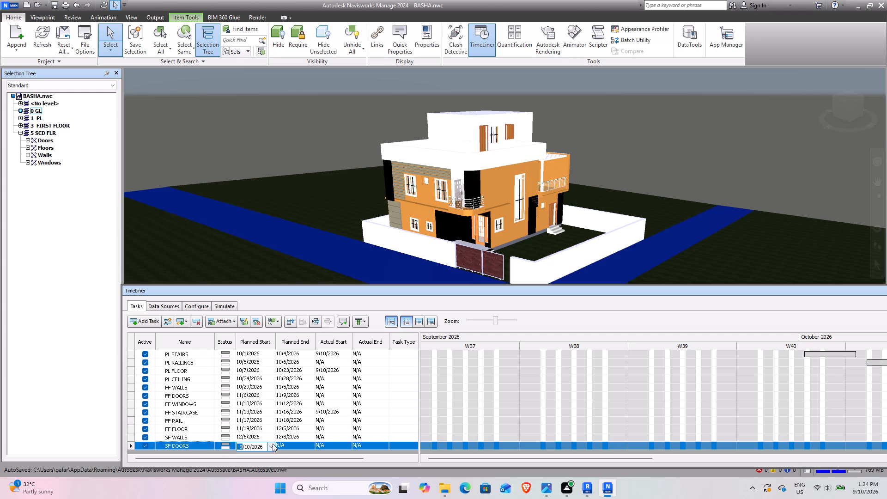
{"action": "left_click", "coordinate": [273, 444]}
{"action": "double_click", "coordinate": [334, 374]}
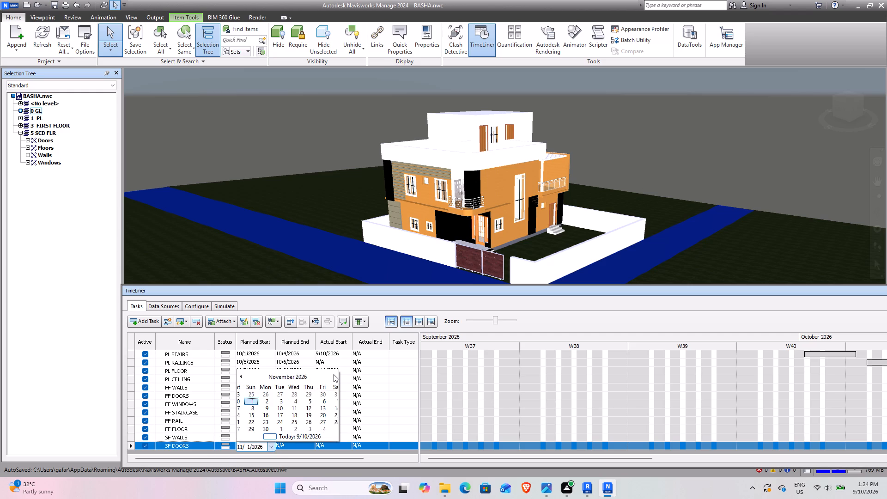
{"action": "left_click", "coordinate": [334, 374]}
{"action": "left_click", "coordinate": [290, 401]}
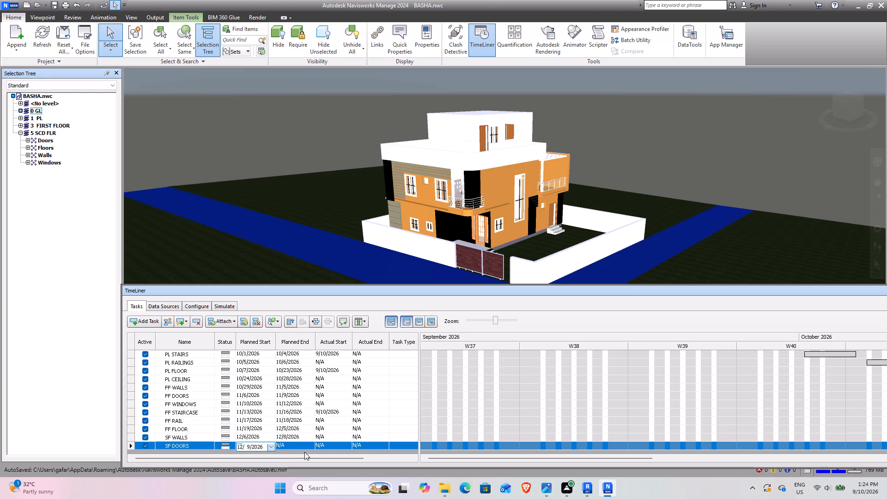
{"action": "double_click", "coordinate": [310, 445]}
{"action": "left_click", "coordinate": [371, 374]}
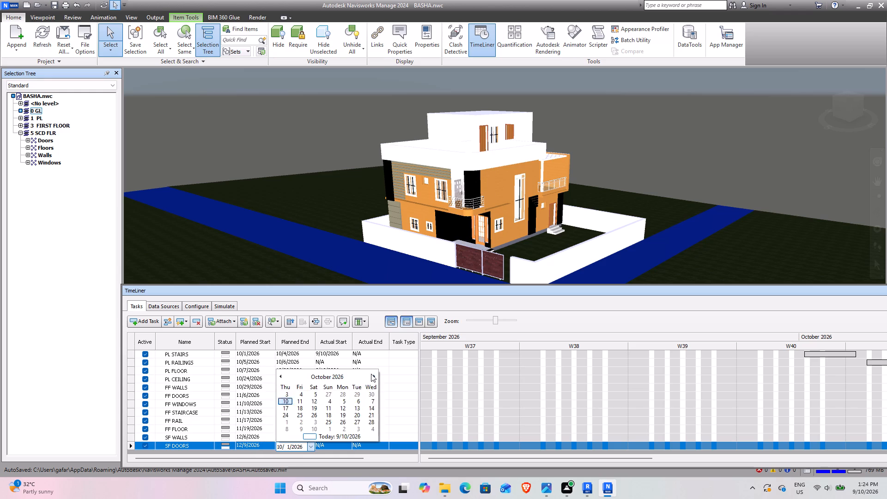
{"action": "double_click", "coordinate": [371, 374]}
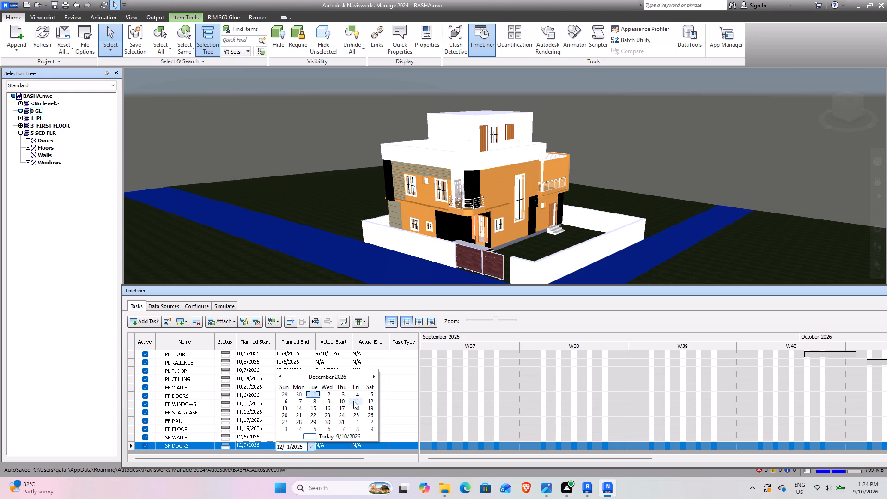
{"action": "left_click", "coordinate": [353, 401]}
{"action": "left_click", "coordinate": [194, 450]}
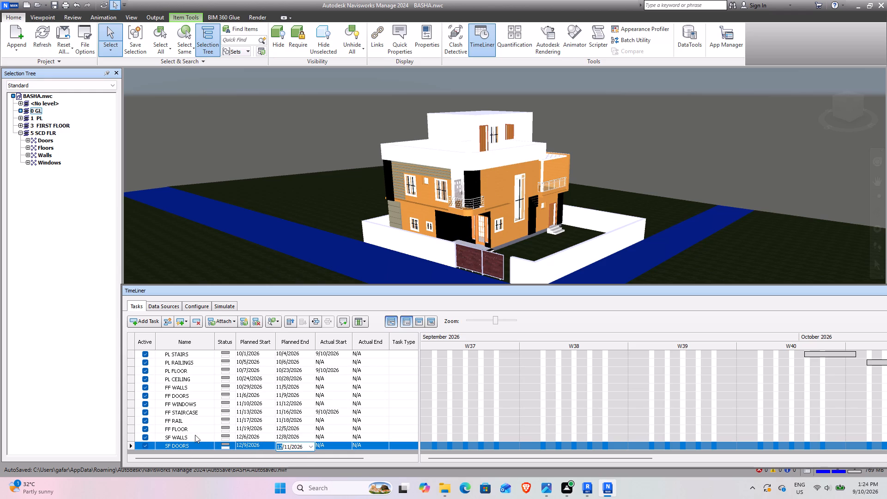
Add a task below SF DOORS and name it SF WINDOWS.
{"action": "left_click", "coordinate": [141, 317]}
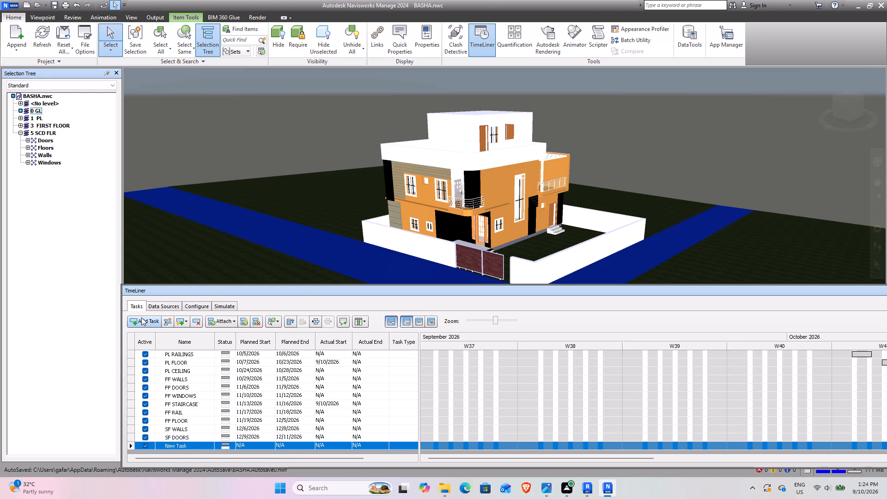
{"action": "left_click", "coordinate": [195, 449]}
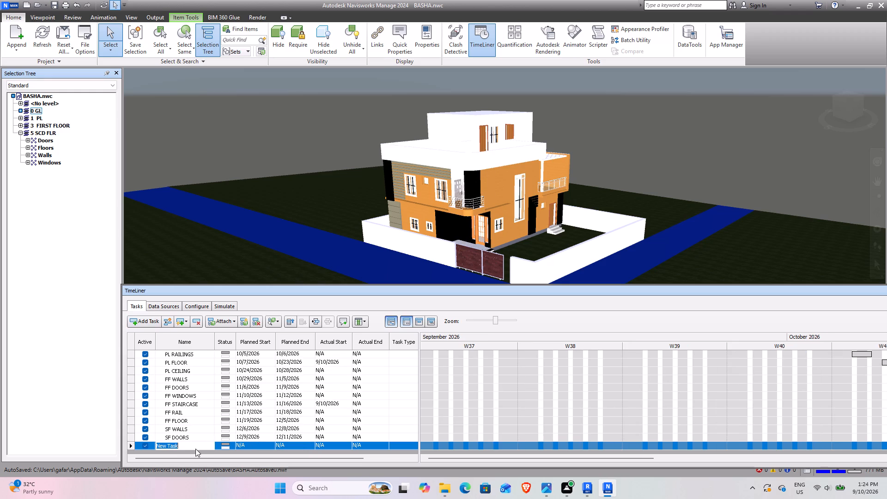
{"action": "type", "text": "SF"}
{"action": "key", "text": "space"}
{"action": "type", "text": "WINDLO"}
{"action": "key", "text": "BackSpace"}
{"action": "key", "text": "BackSpace"}
{"action": "type", "text": "OWS"}
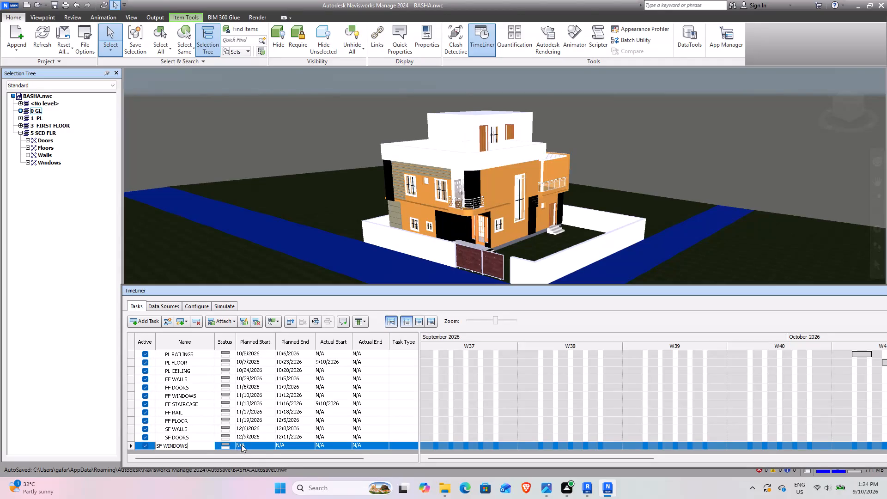
Set the SF WINDOWS task's planned start to 12/12/2026 and its planned end to 12/13/2026.
{"action": "left_click", "coordinate": [273, 445]}
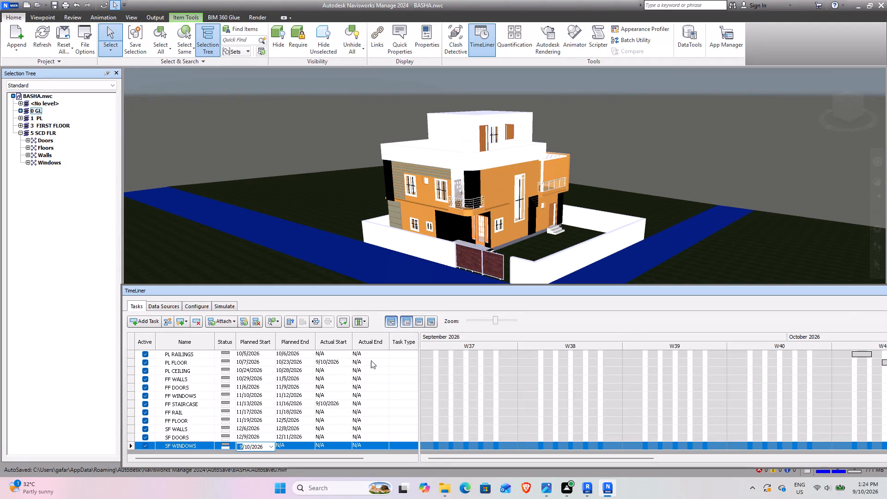
{"action": "left_click", "coordinate": [271, 449]}
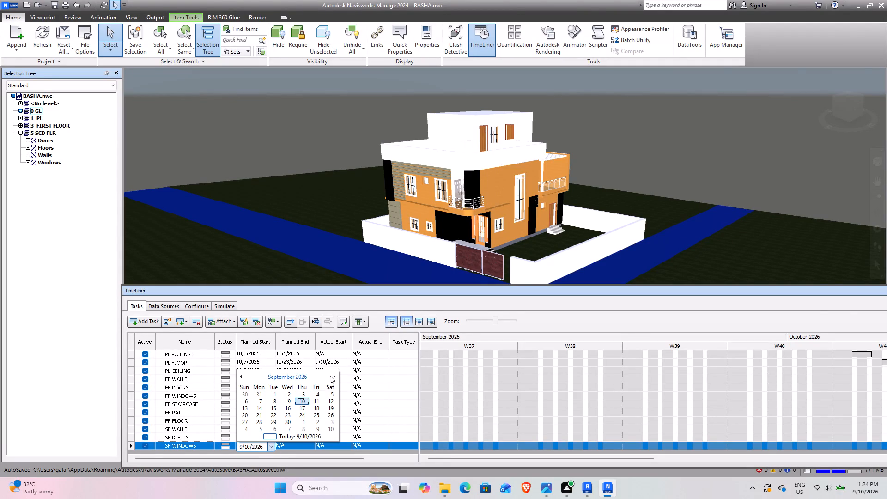
{"action": "triple_click", "coordinate": [332, 376]}
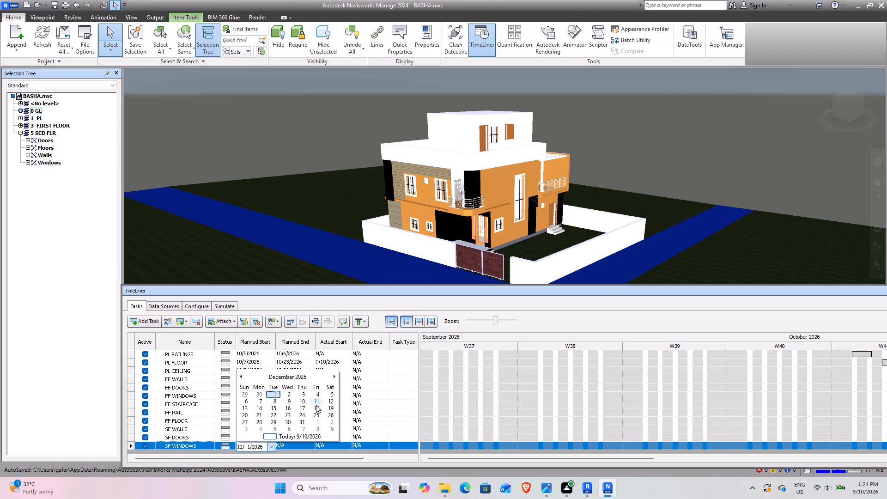
{"action": "left_click", "coordinate": [331, 402]}
{"action": "double_click", "coordinate": [313, 444]}
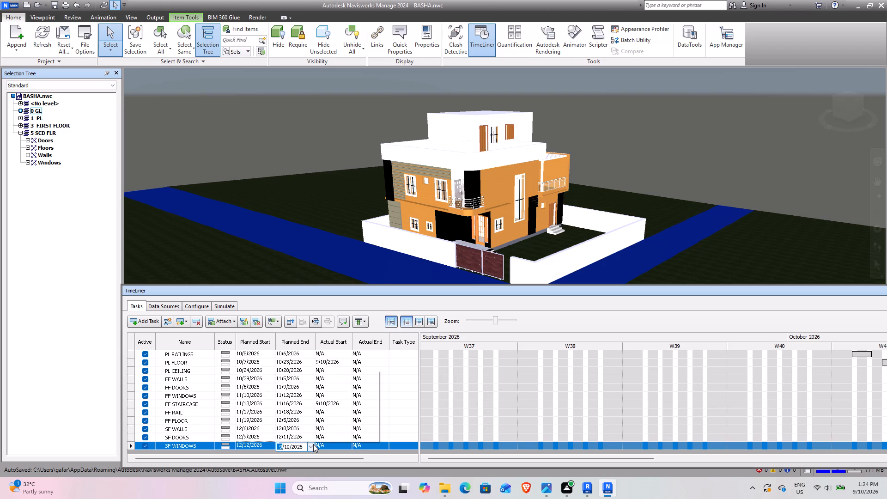
{"action": "left_click", "coordinate": [371, 377]}
{"action": "left_click", "coordinate": [371, 377]}
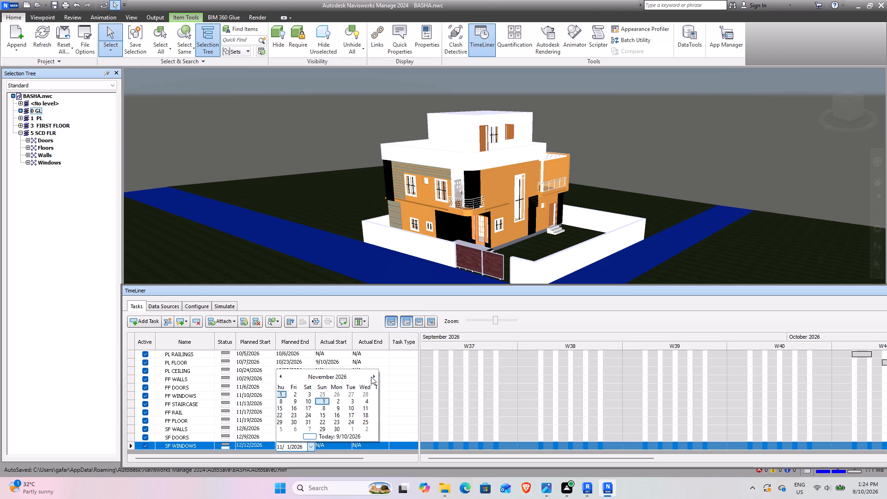
{"action": "left_click", "coordinate": [371, 377]}
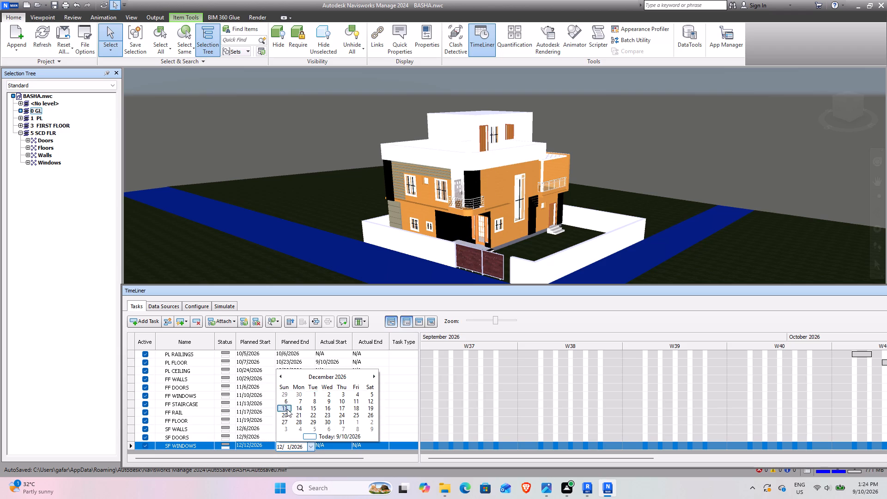
{"action": "left_click", "coordinate": [287, 409]}
{"action": "scroll", "coordinate": [249, 420], "scroll_direction": "down", "scroll_amount": 3}
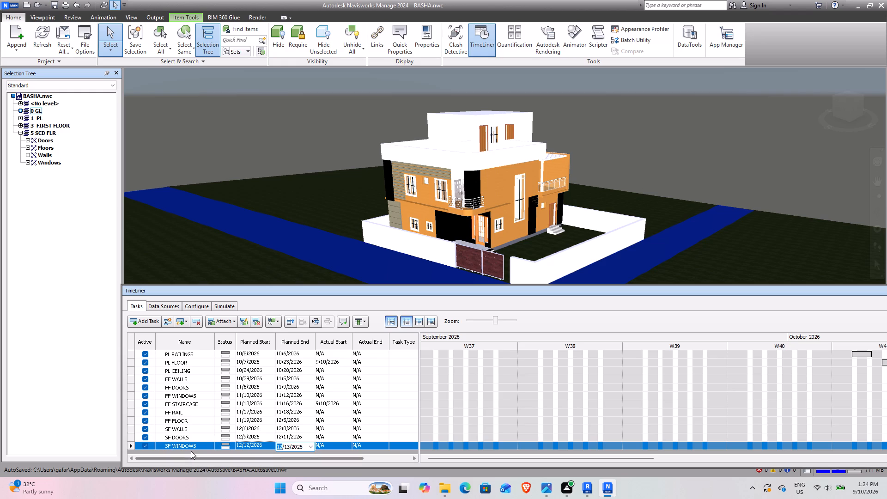
{"action": "left_click", "coordinate": [191, 451]}
Add a task below SF WINDOWS and name it SF FLOORS.
{"action": "left_click", "coordinate": [140, 319]}
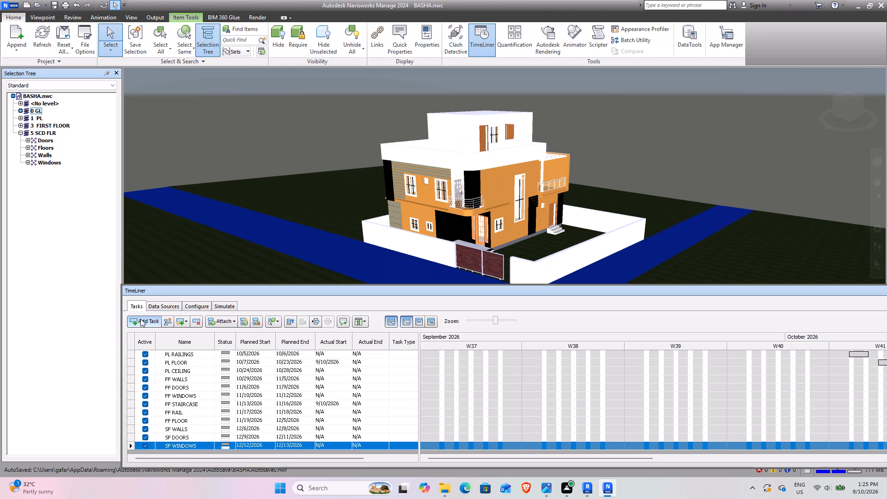
{"action": "scroll", "coordinate": [185, 438], "scroll_direction": "down", "scroll_amount": 4}
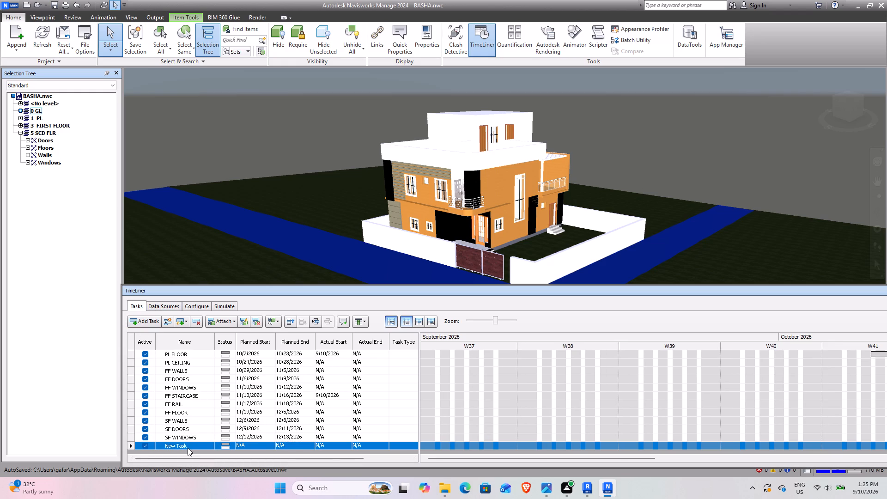
{"action": "left_click", "coordinate": [188, 448]}
{"action": "type", "text": "SF"}
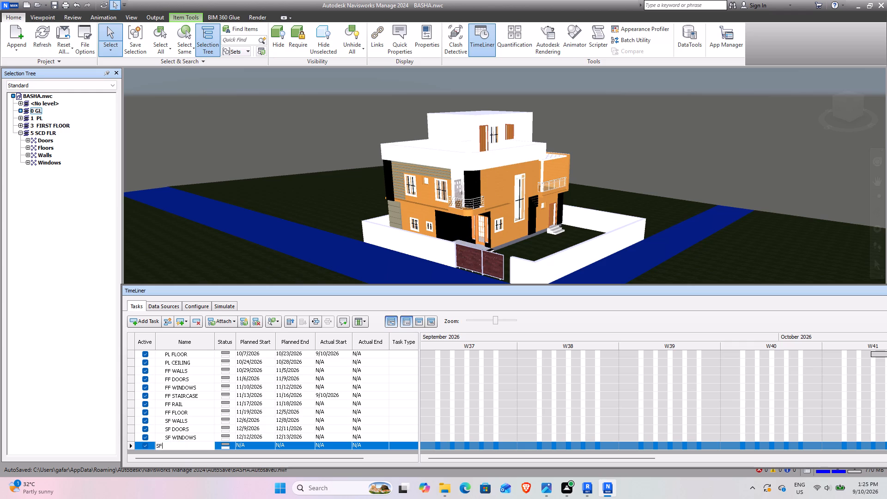
{"action": "key", "text": "space"}
{"action": "key", "text": "f"}
{"action": "type", "text": "LOORS"}
Set the SF FLOORS task's planned start to 12/14/2026 and its planned end to 12/30/2026.
{"action": "left_click", "coordinate": [272, 444]}
{"action": "left_click", "coordinate": [272, 444]}
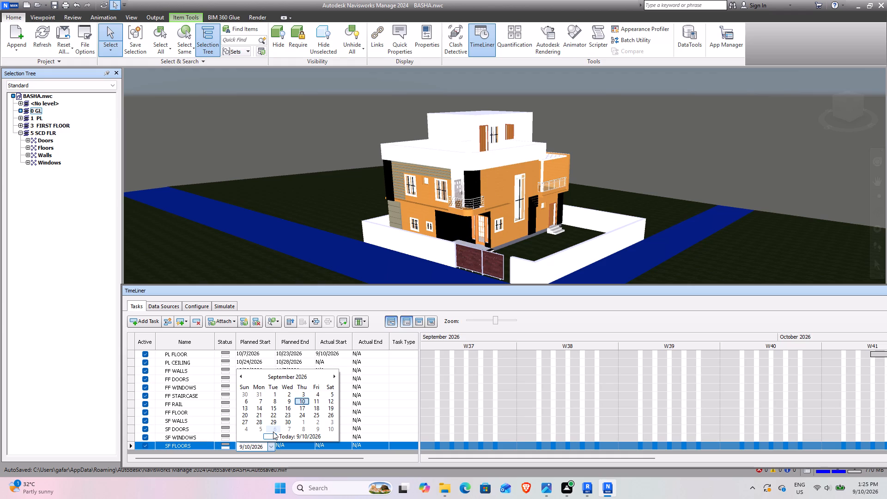
{"action": "left_click", "coordinate": [271, 450]}
{"action": "left_click", "coordinate": [271, 448]}
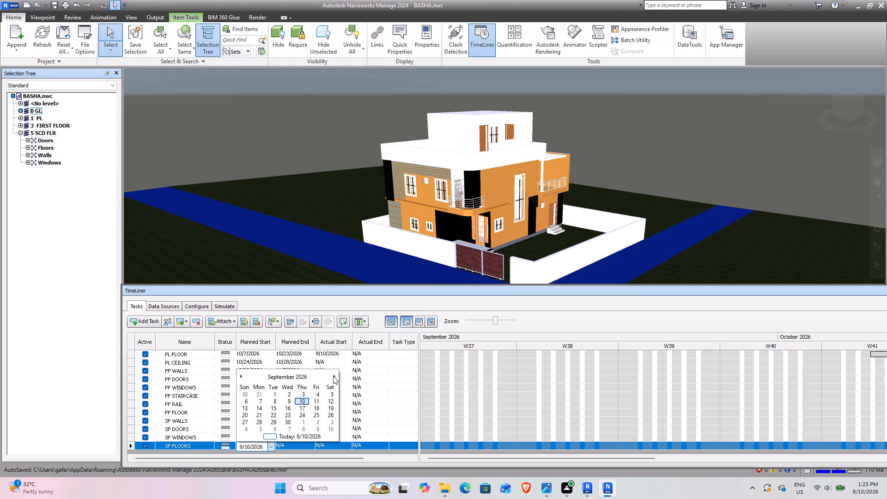
{"action": "triple_click", "coordinate": [334, 377]}
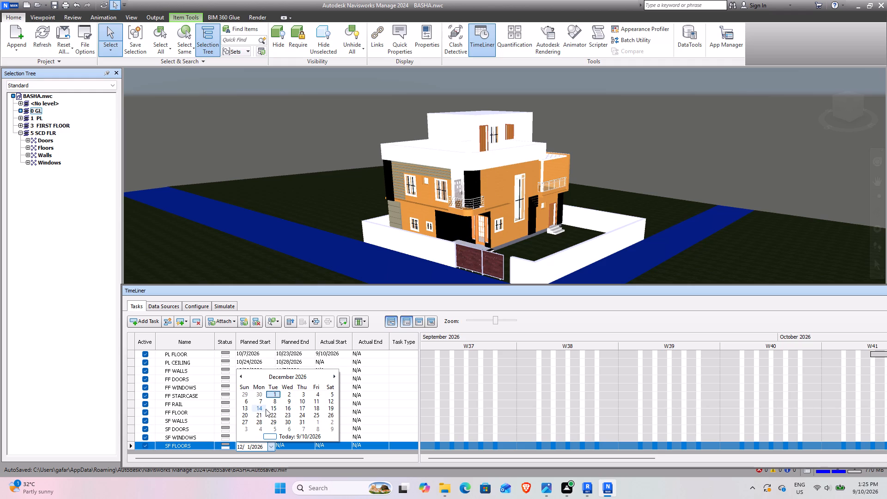
{"action": "left_click", "coordinate": [266, 409]}
{"action": "left_click", "coordinate": [312, 441]}
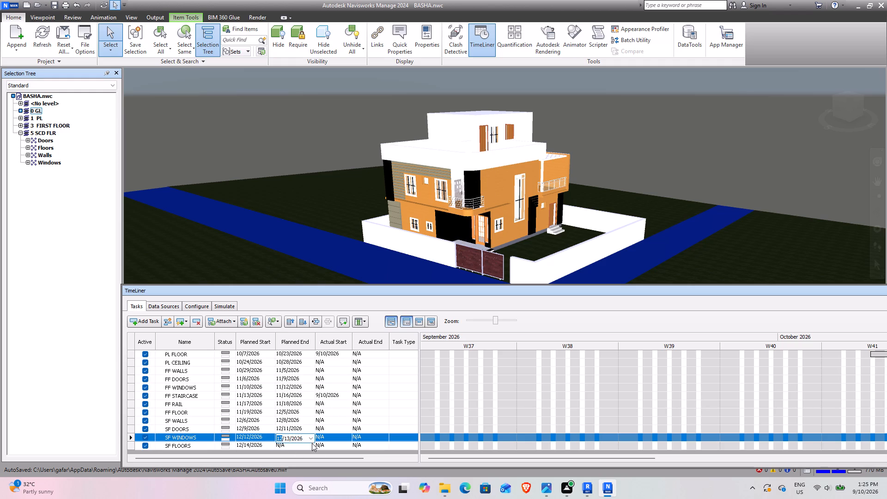
{"action": "left_click", "coordinate": [312, 444]}
{"action": "left_click", "coordinate": [312, 444]}
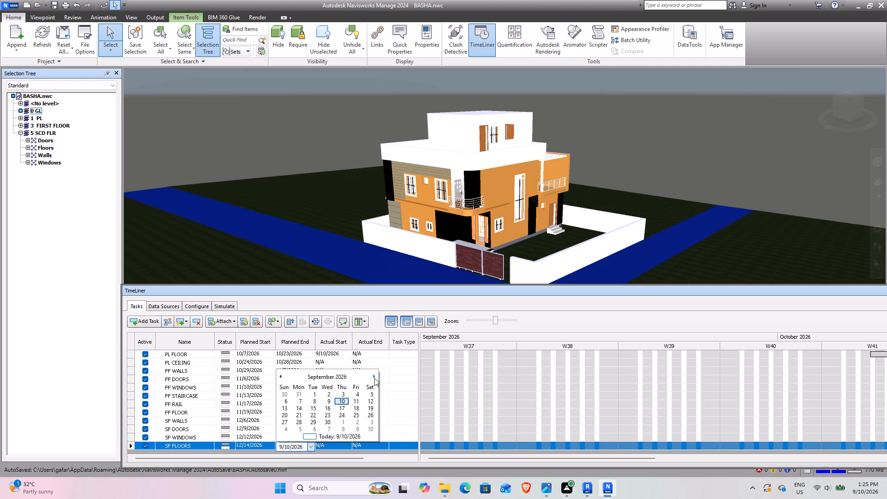
{"action": "triple_click", "coordinate": [374, 378]}
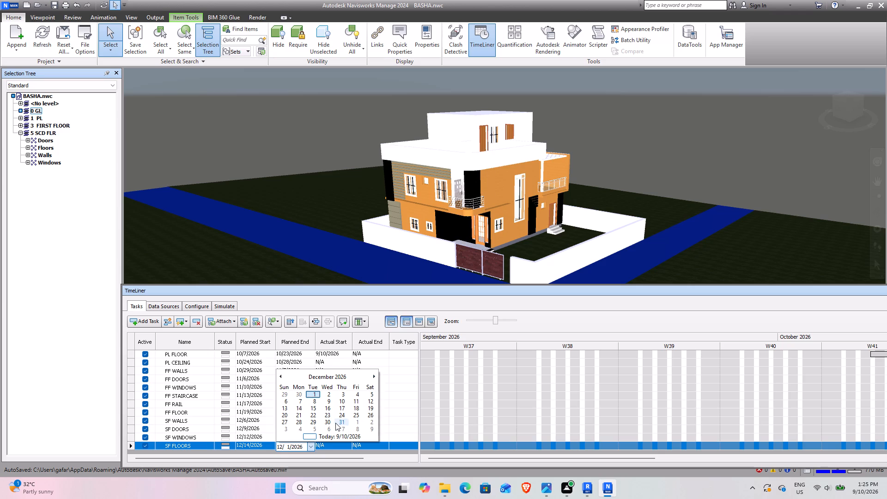
{"action": "left_click", "coordinate": [334, 423]}
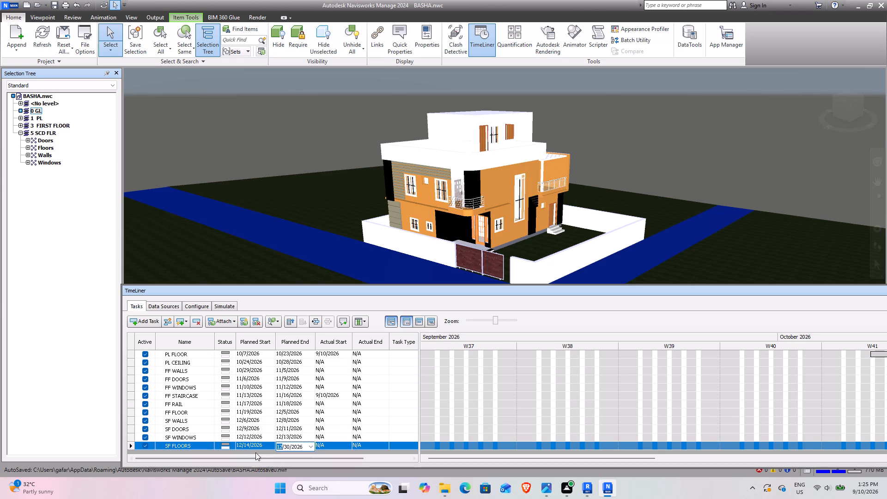
{"action": "left_click", "coordinate": [255, 452]}
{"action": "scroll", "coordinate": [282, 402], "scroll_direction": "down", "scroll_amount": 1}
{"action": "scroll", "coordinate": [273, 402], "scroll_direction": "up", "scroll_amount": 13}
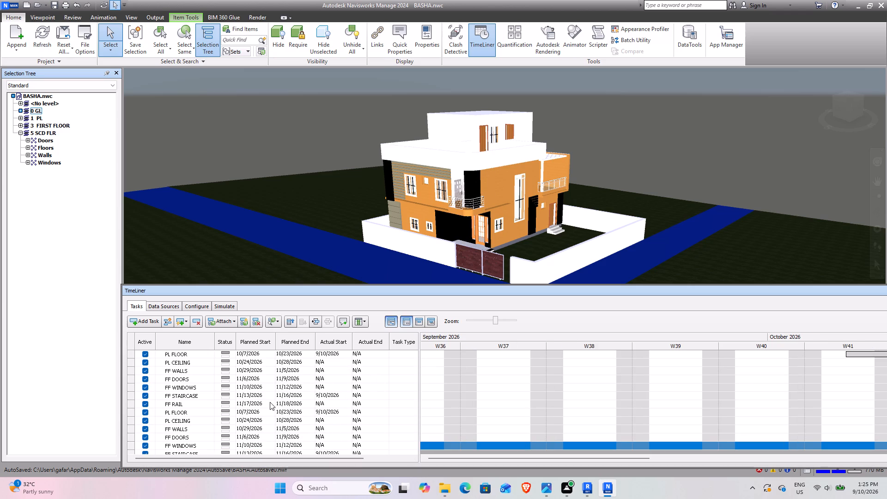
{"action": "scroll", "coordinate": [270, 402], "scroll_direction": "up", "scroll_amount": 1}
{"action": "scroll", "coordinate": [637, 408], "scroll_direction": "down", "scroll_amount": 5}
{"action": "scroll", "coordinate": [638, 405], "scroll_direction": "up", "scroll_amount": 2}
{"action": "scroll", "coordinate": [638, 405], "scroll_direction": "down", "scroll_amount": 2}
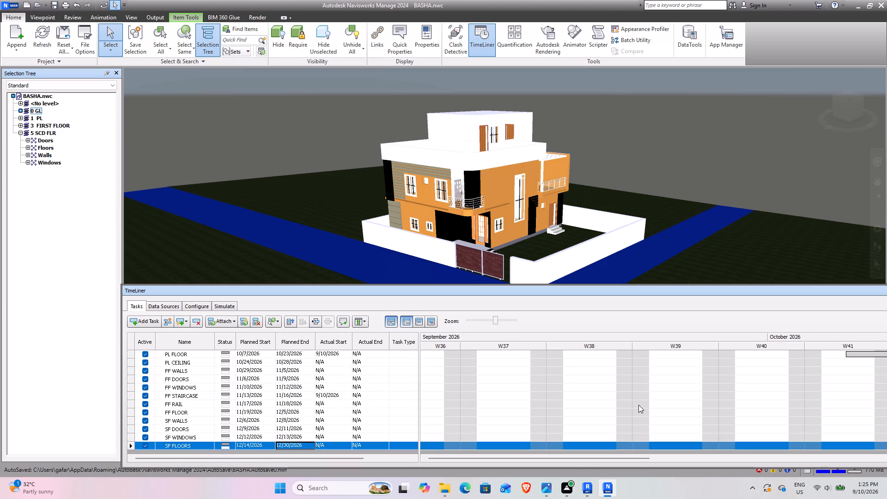
Collapse the 5 SCD FLR level, expand 0 GL, and attach its Floors category to the GL FLOOR task as the current selection.
{"action": "scroll", "coordinate": [638, 405], "scroll_direction": "up", "scroll_amount": 4}
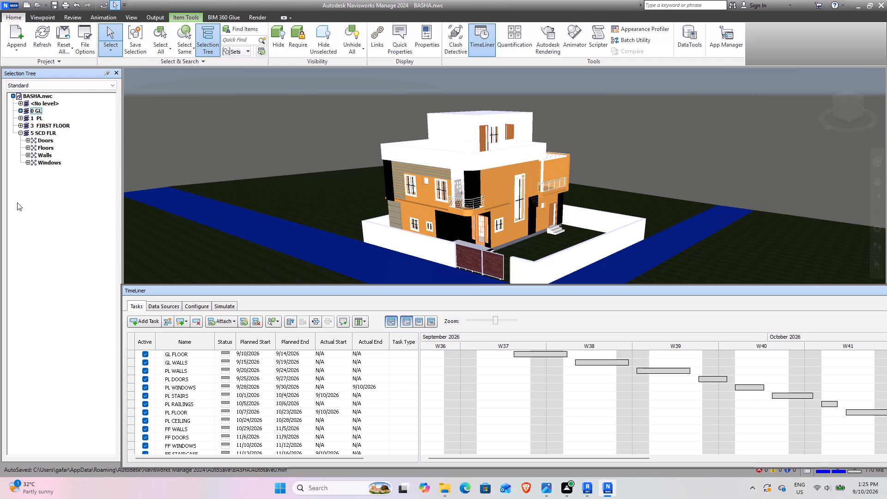
{"action": "left_click", "coordinate": [21, 135]}
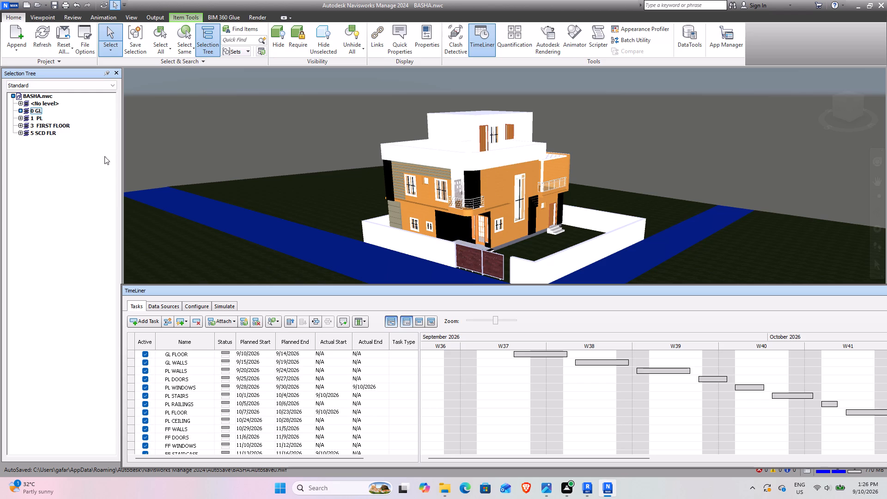
{"action": "left_click", "coordinate": [18, 109]}
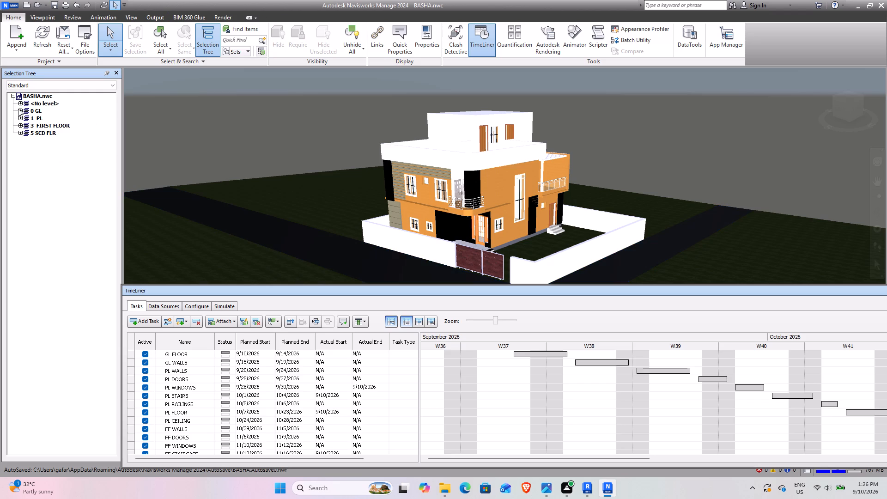
{"action": "left_click", "coordinate": [18, 110]}
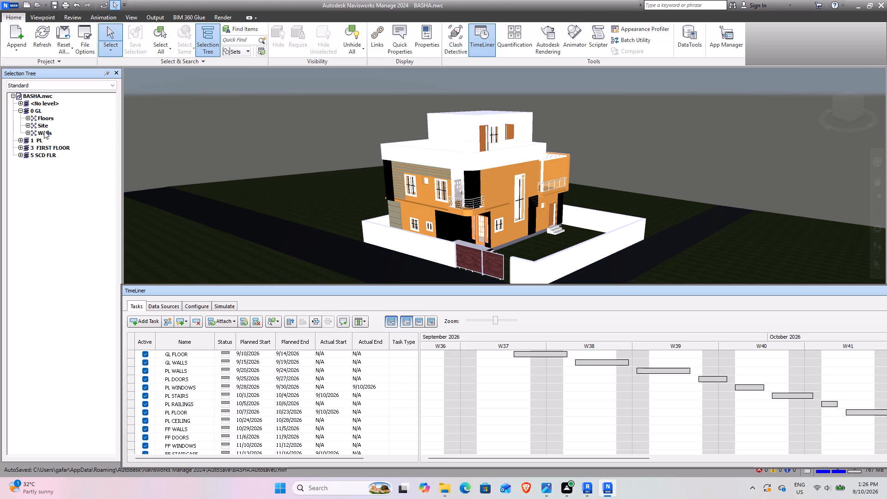
{"action": "scroll", "coordinate": [235, 402], "scroll_direction": "up", "scroll_amount": 5}
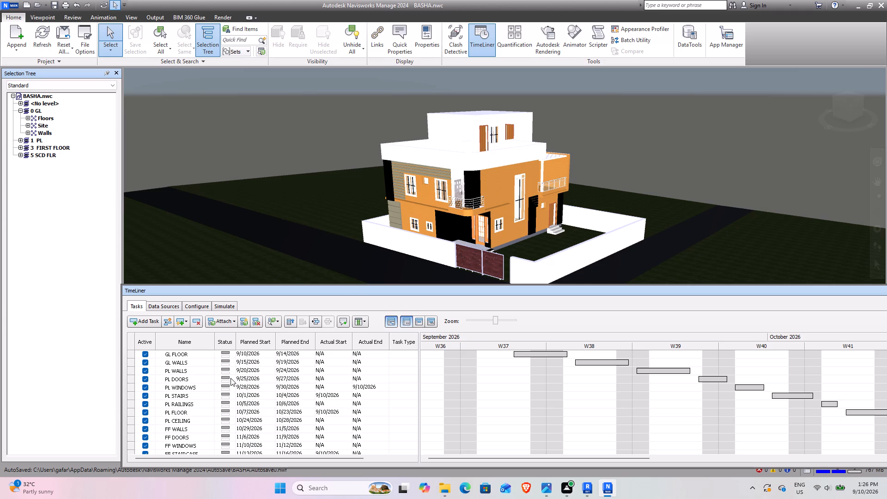
{"action": "left_click", "coordinate": [231, 378]}
{"action": "scroll", "coordinate": [231, 377], "scroll_direction": "up", "scroll_amount": 4}
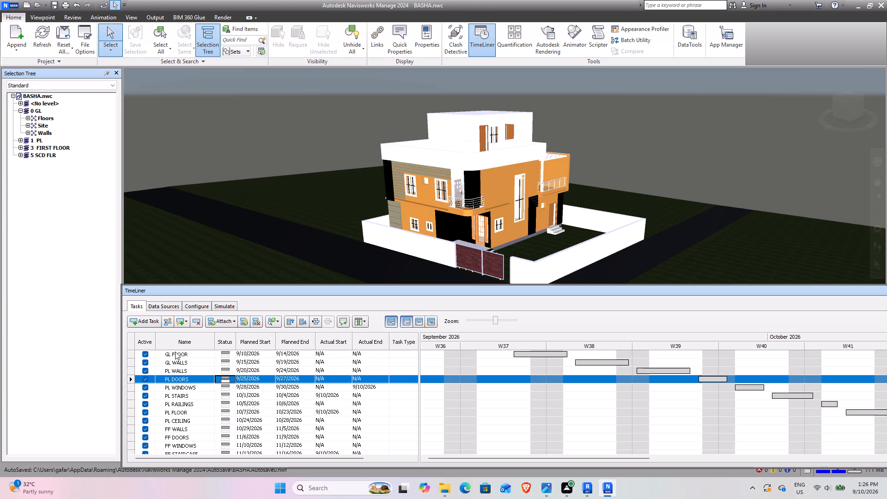
{"action": "left_click", "coordinate": [181, 353]}
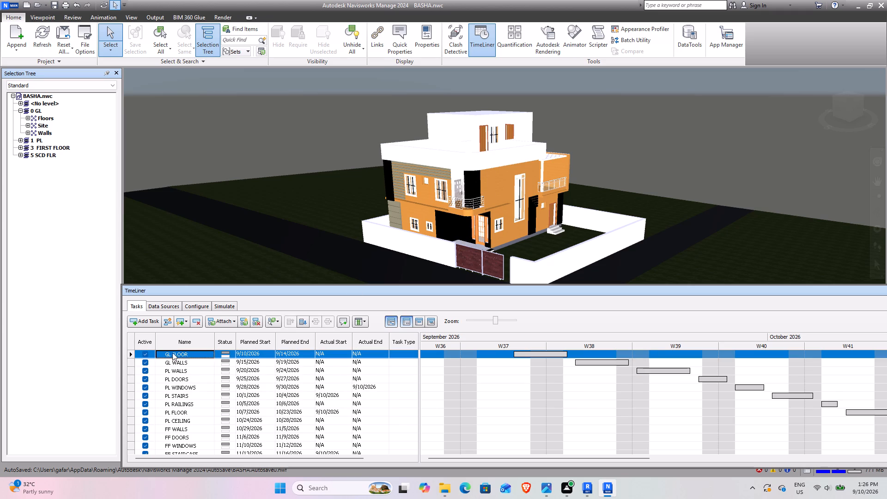
{"action": "left_click", "coordinate": [43, 120]}
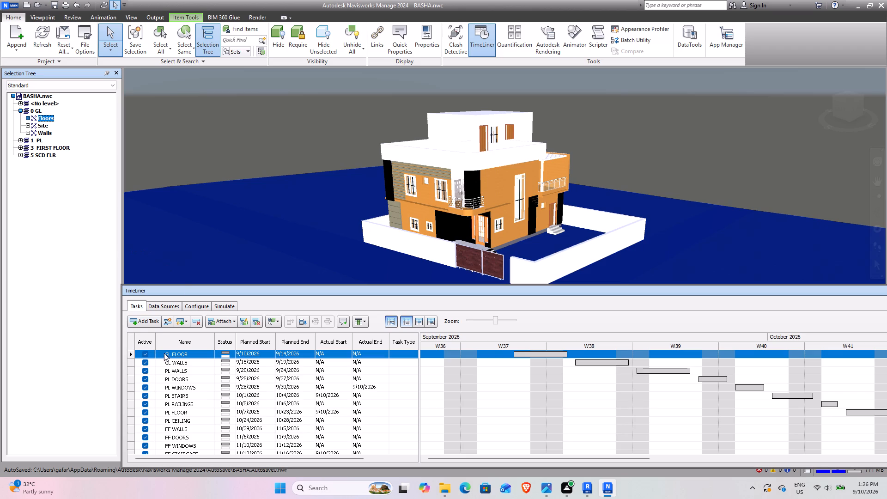
{"action": "right_click", "coordinate": [182, 355]}
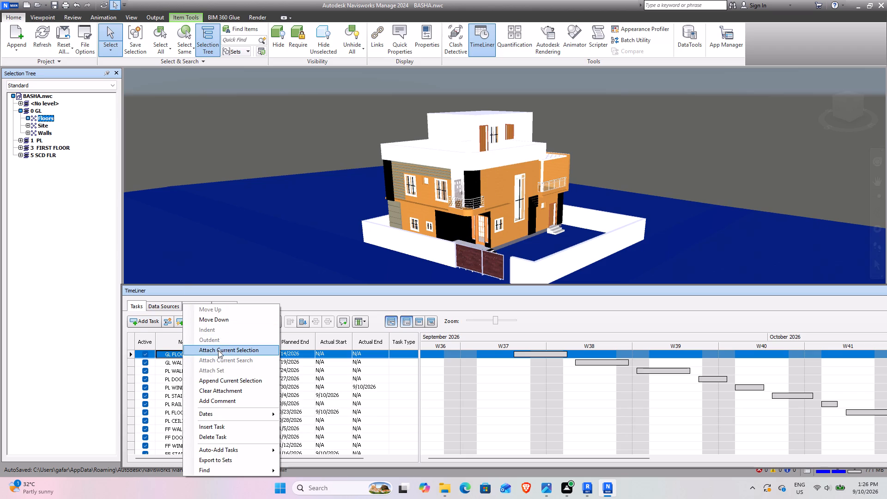
{"action": "left_click", "coordinate": [225, 349]}
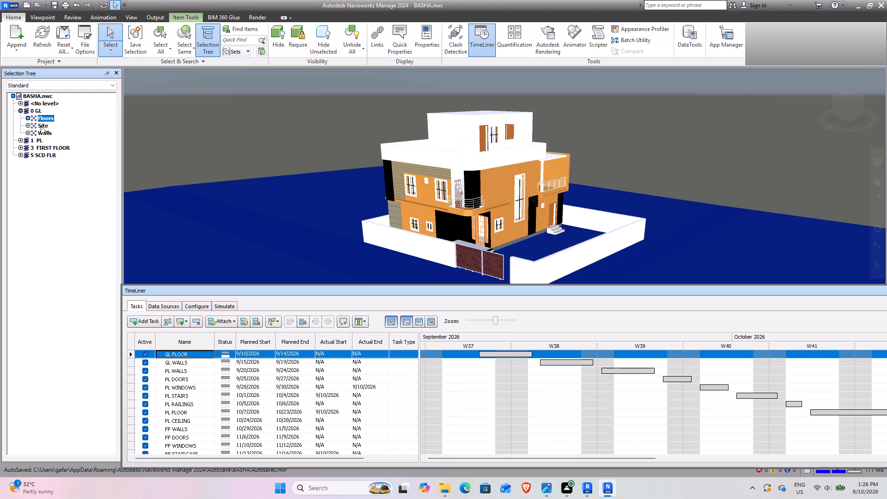
Attach the Walls category of the 0 GL level to the GL WALLS task as the current selection.
{"action": "left_click", "coordinate": [41, 126]}
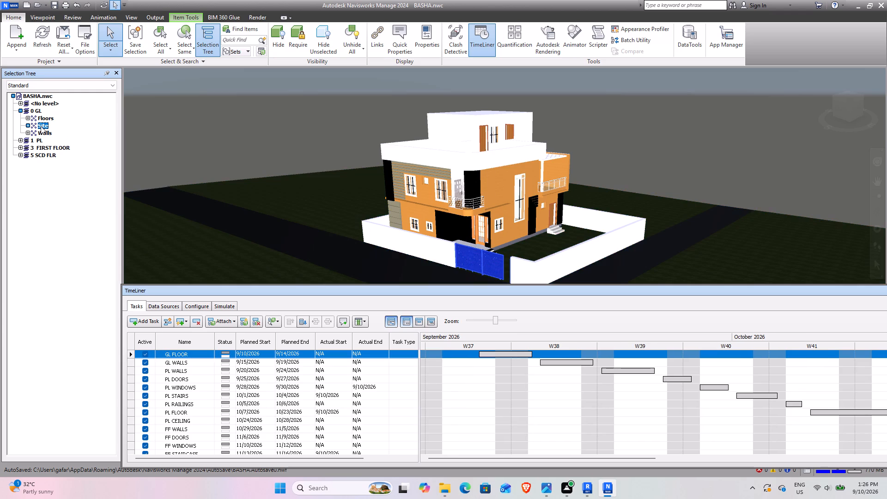
{"action": "left_click", "coordinate": [45, 132]}
{"action": "left_click", "coordinate": [176, 363]}
{"action": "right_click", "coordinate": [176, 363]}
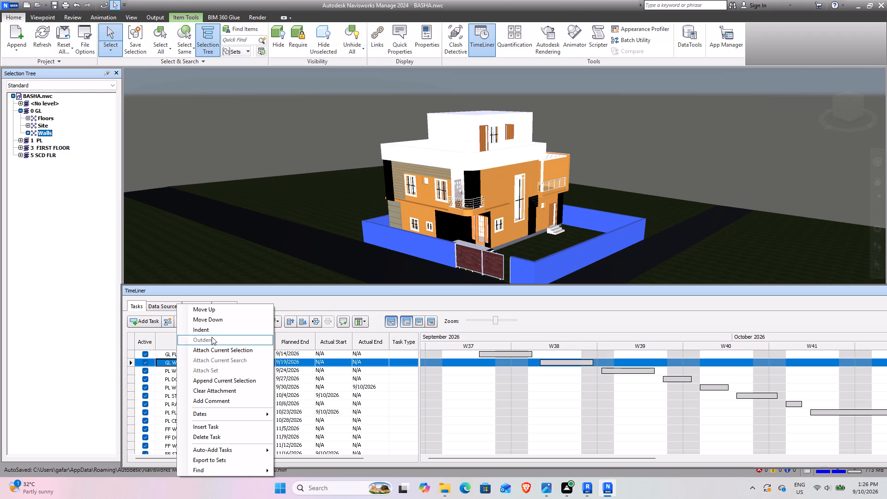
{"action": "left_click", "coordinate": [209, 353]}
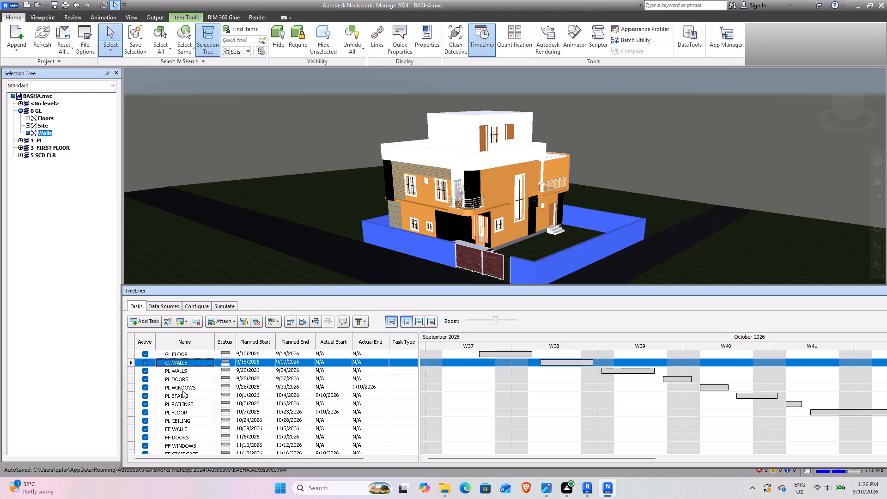
Expand the 1 PL level and attach its Walls category to the PL WALLS task as the current selection.
{"action": "left_click", "coordinate": [20, 108]}
{"action": "left_click", "coordinate": [20, 141]}
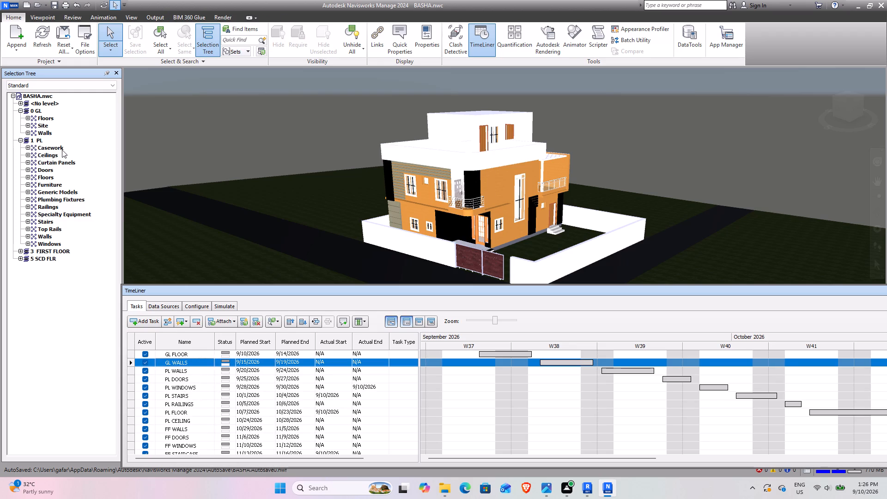
{"action": "left_click", "coordinate": [38, 234]}
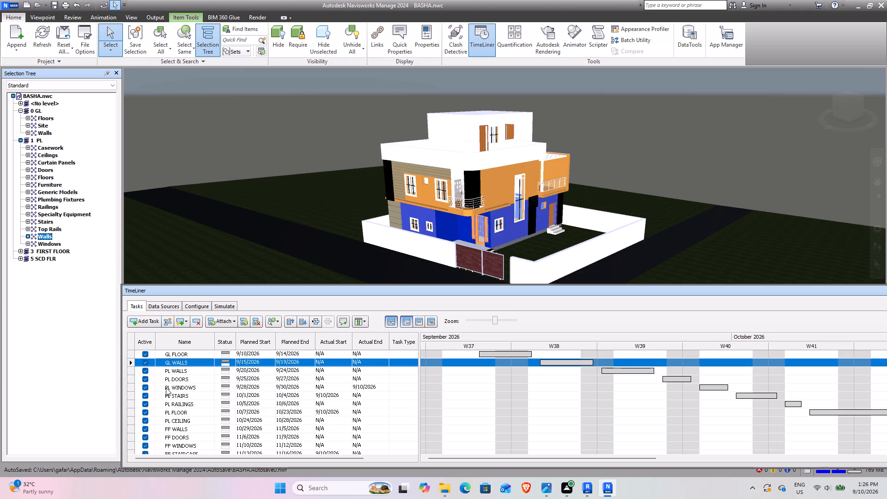
{"action": "left_click", "coordinate": [179, 370]}
{"action": "right_click", "coordinate": [179, 370]}
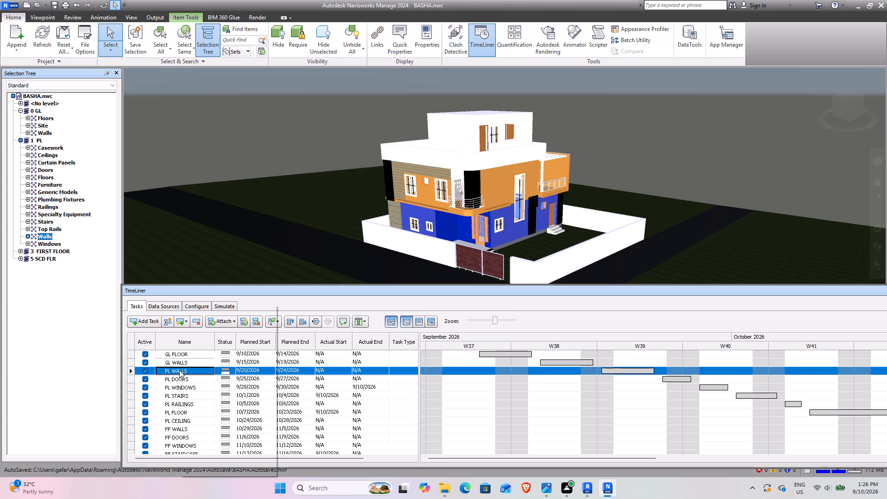
{"action": "left_click", "coordinate": [212, 353]}
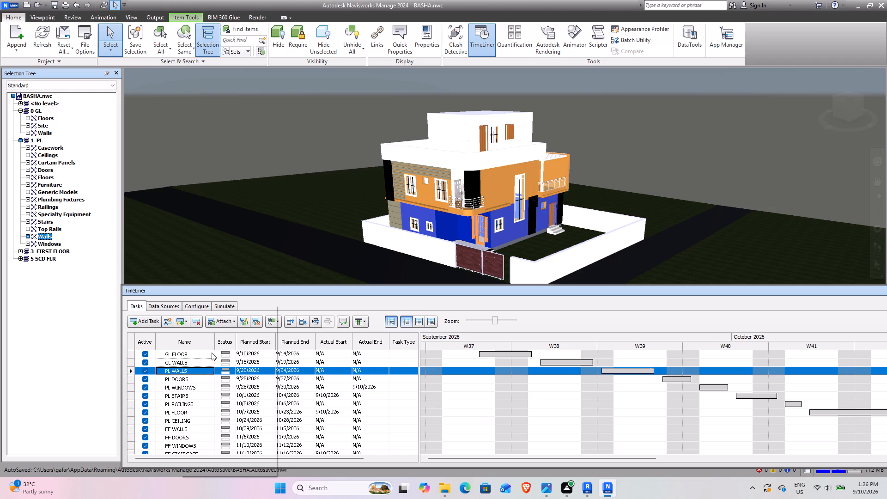
Attach the Doors category of the 1 PL level to the PL DOORS task as the current selection.
{"action": "left_click", "coordinate": [175, 380]}
{"action": "left_click", "coordinate": [40, 170]}
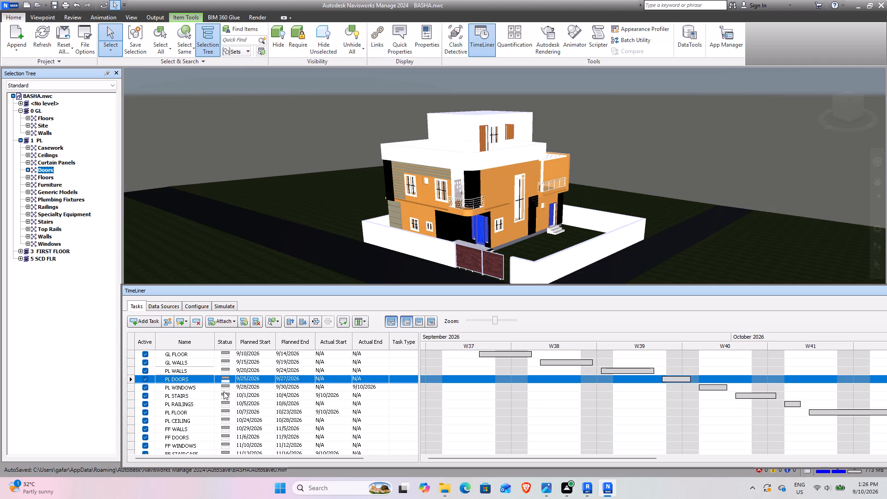
{"action": "right_click", "coordinate": [184, 381]}
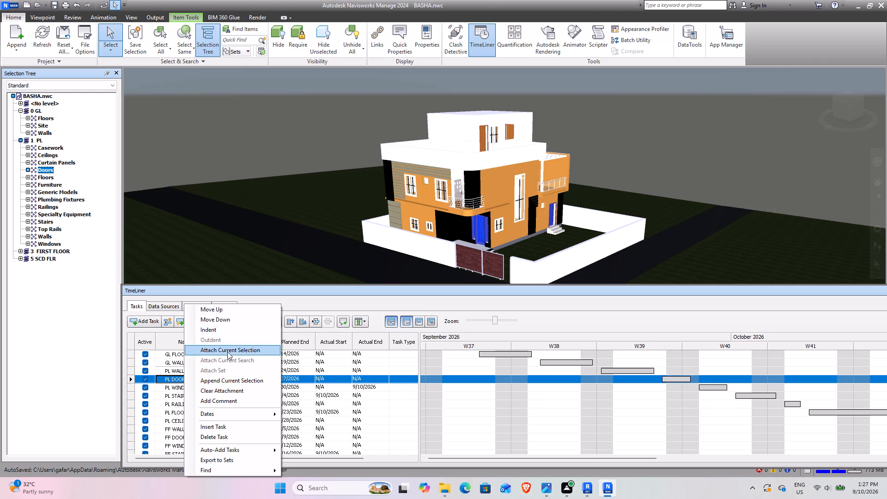
{"action": "left_click", "coordinate": [227, 352]}
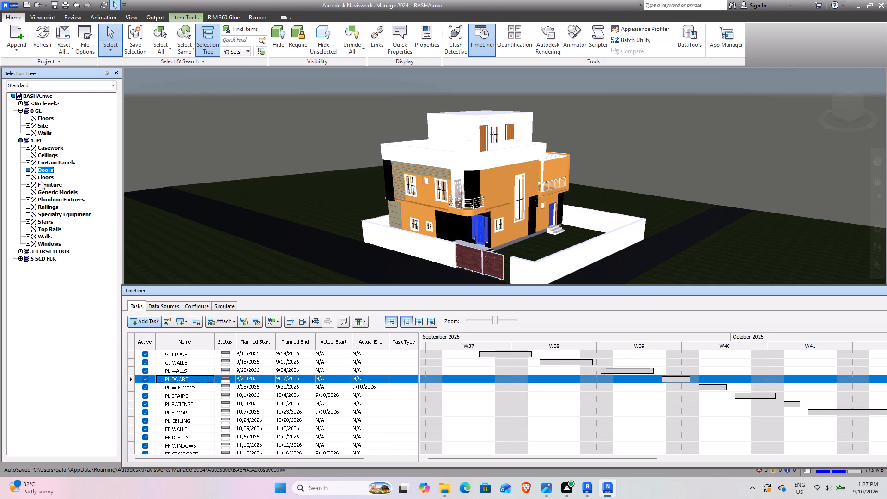
Attach the Windows category of the 1 PL level to the PL WINDOWS task as the current selection.
{"action": "left_click", "coordinate": [45, 244]}
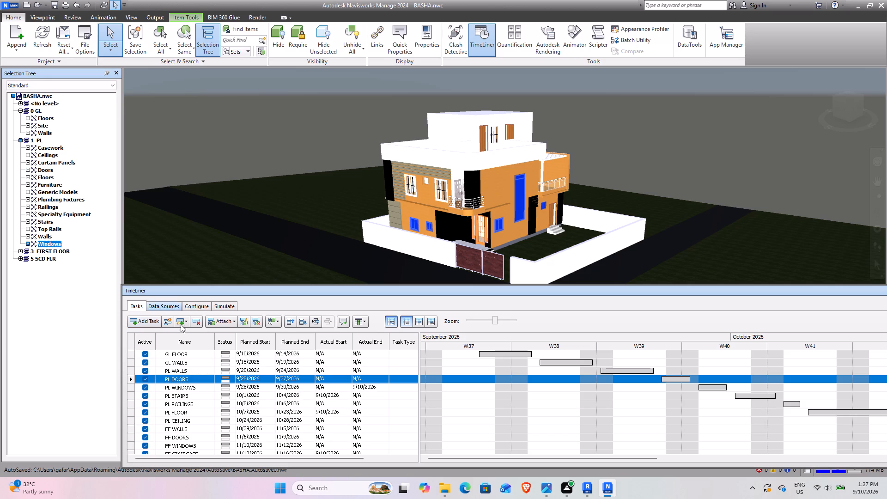
{"action": "left_click", "coordinate": [179, 386]}
{"action": "right_click", "coordinate": [179, 386]}
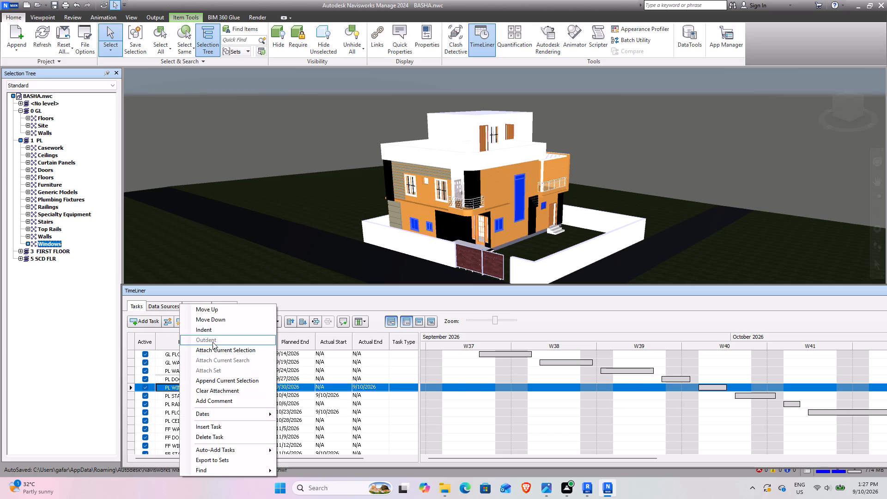
{"action": "left_click", "coordinate": [215, 350]}
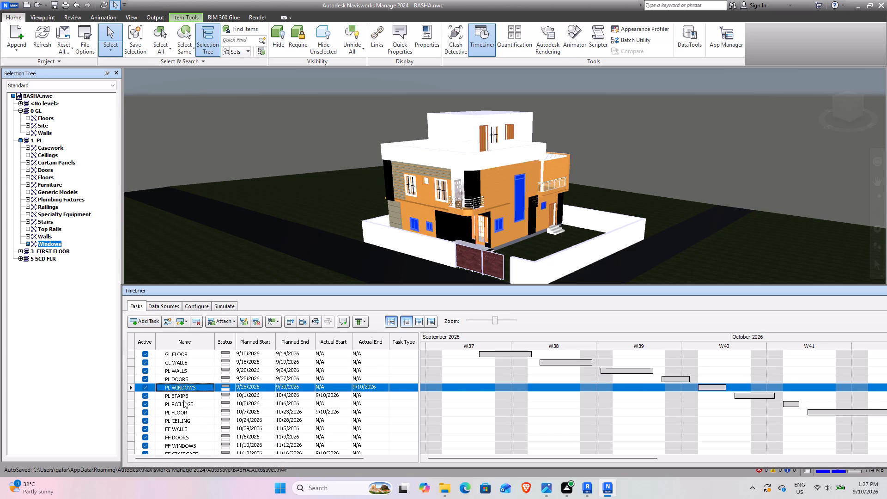
Attach the Stairs category of the 1 PL level to the PL STAIRS task as the current selection.
{"action": "left_click", "coordinate": [182, 396]}
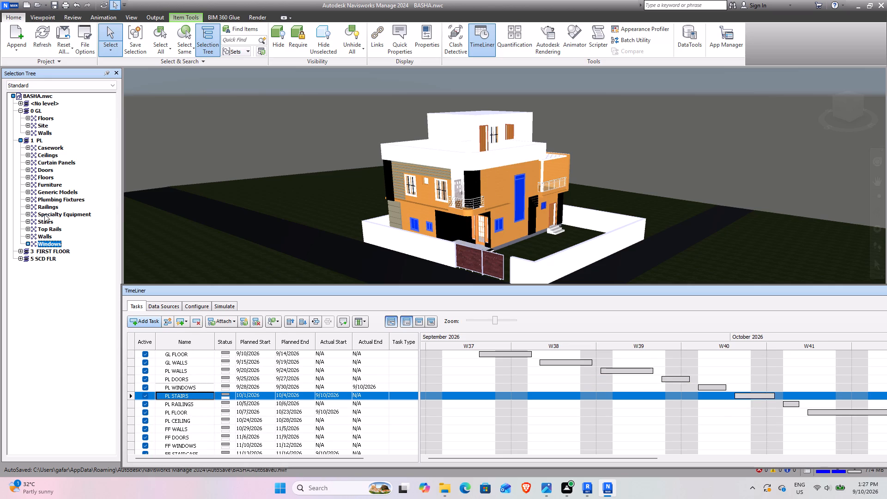
{"action": "left_click", "coordinate": [45, 220]}
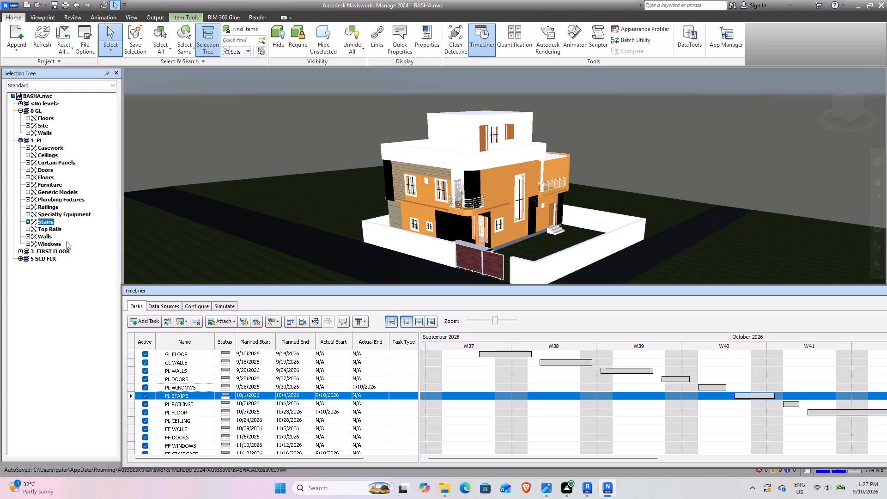
{"action": "right_click", "coordinate": [180, 394]}
{"action": "left_click", "coordinate": [221, 351]}
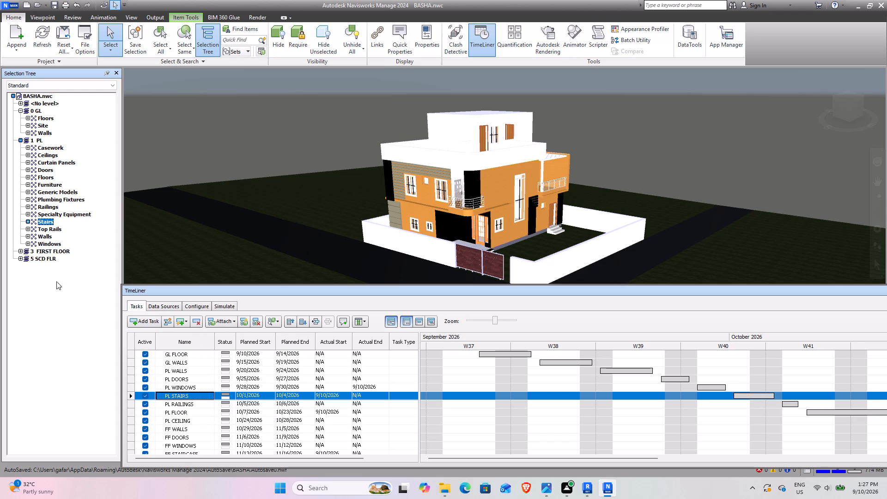
Attach the Top Rails and Railings categories of the 1 PL level together to the PL RAILINGS task.
{"action": "left_click", "coordinate": [46, 229]}
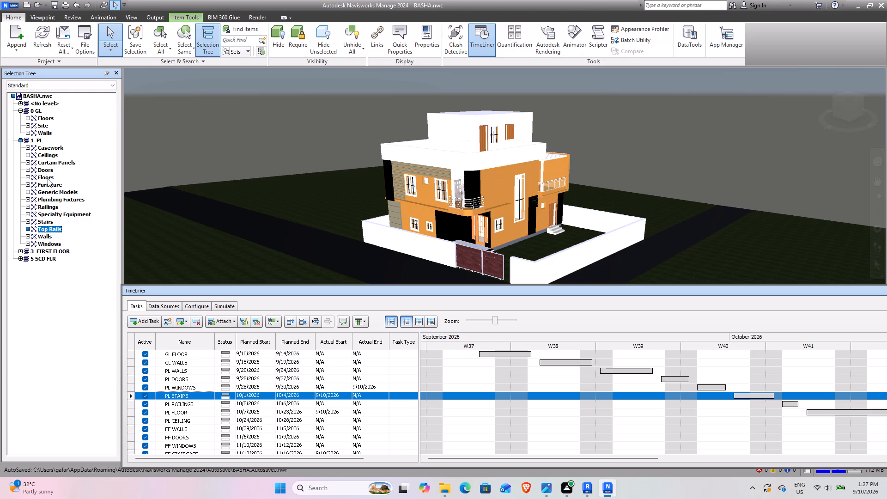
{"action": "left_click", "coordinate": [48, 206], "text": "ctrl"}
{"action": "left_click", "coordinate": [182, 403]}
{"action": "right_click", "coordinate": [182, 403]}
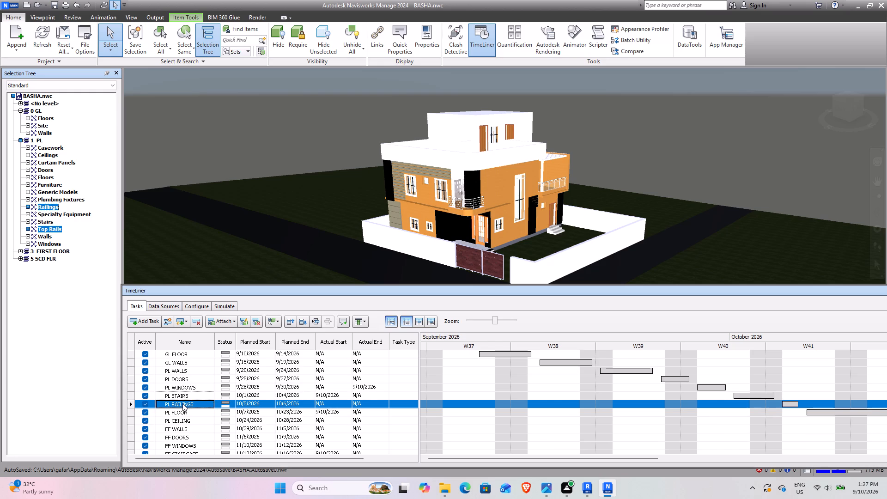
{"action": "left_click", "coordinate": [223, 348]}
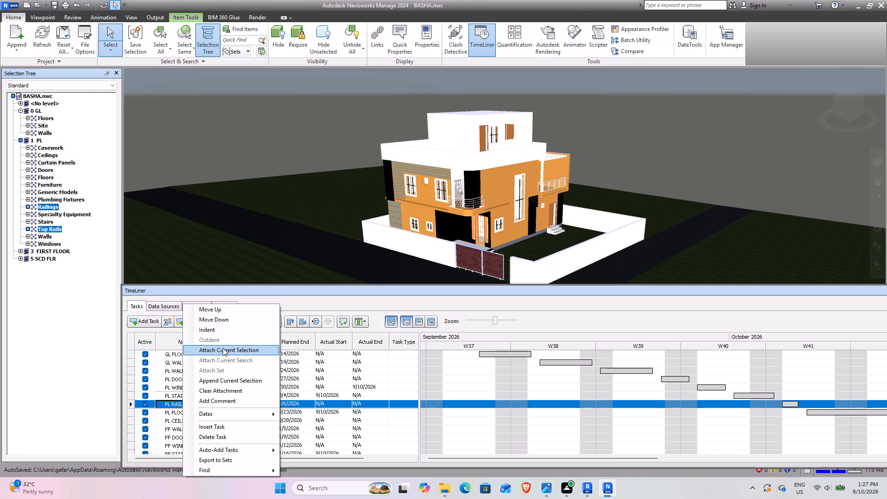
Attach the Floors category of the 1 PL level to the PL FLOOR task as the current selection.
{"action": "left_click", "coordinate": [181, 410]}
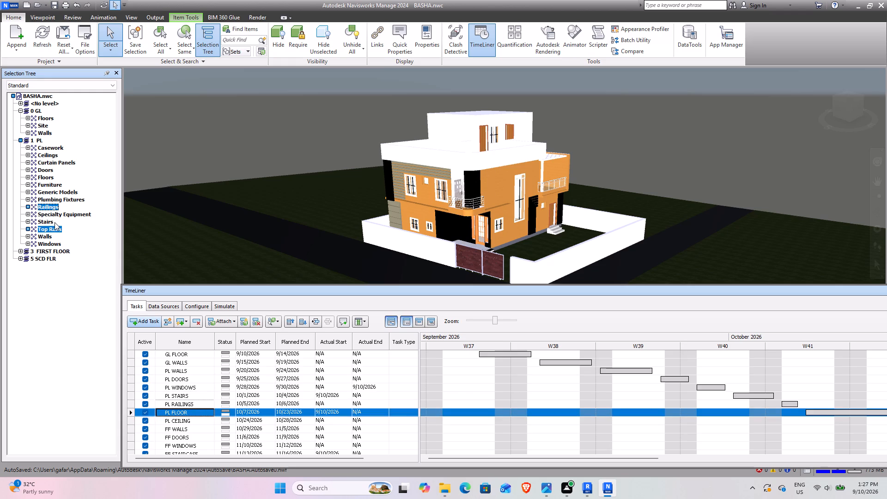
{"action": "left_click", "coordinate": [48, 177]}
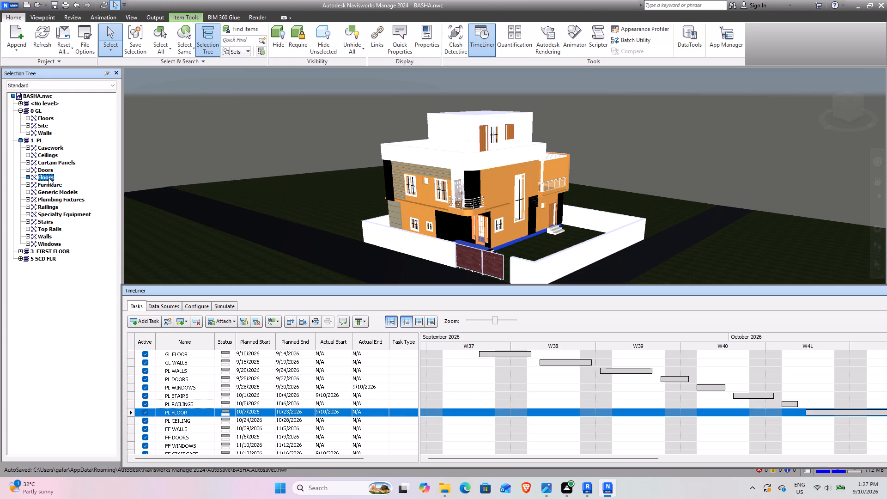
{"action": "right_click", "coordinate": [49, 176]}
{"action": "right_click", "coordinate": [49, 176]}
{"action": "left_click", "coordinate": [49, 176]}
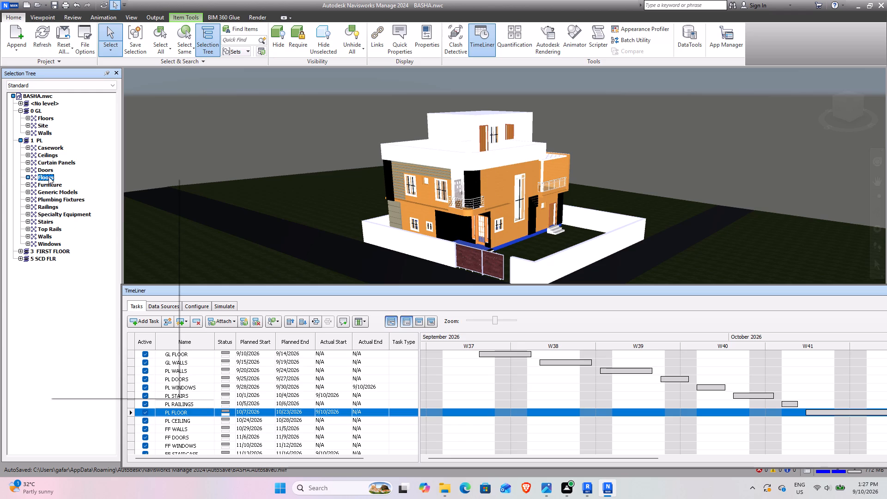
{"action": "left_click", "coordinate": [45, 176]}
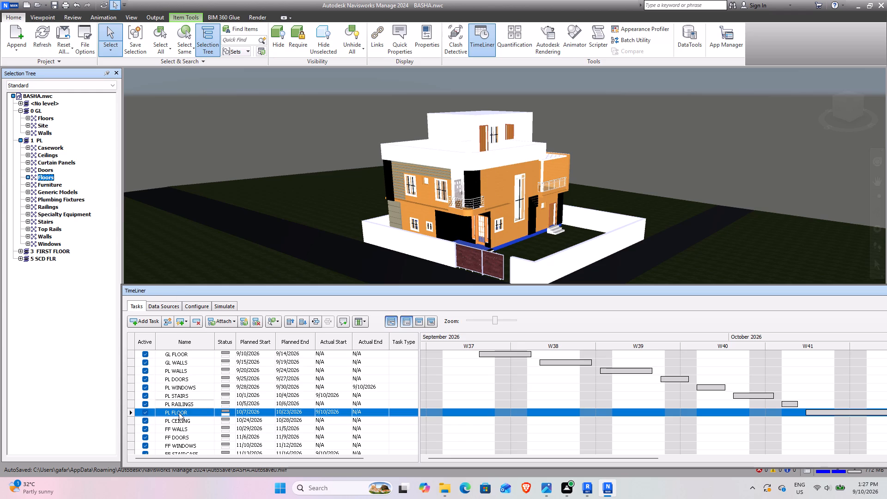
{"action": "right_click", "coordinate": [179, 413]}
{"action": "left_click", "coordinate": [218, 352]}
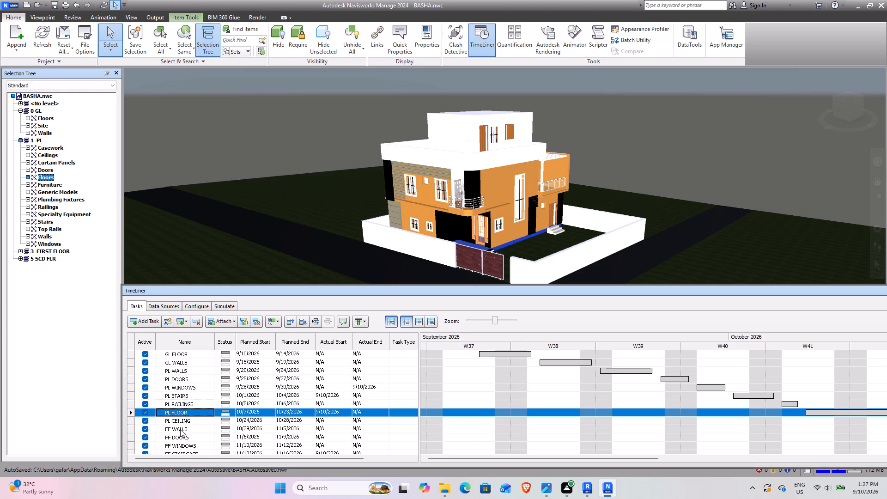
Attach the Ceilings category of the 1 PL level to the PL CEILING task as the current selection.
{"action": "left_click", "coordinate": [183, 422]}
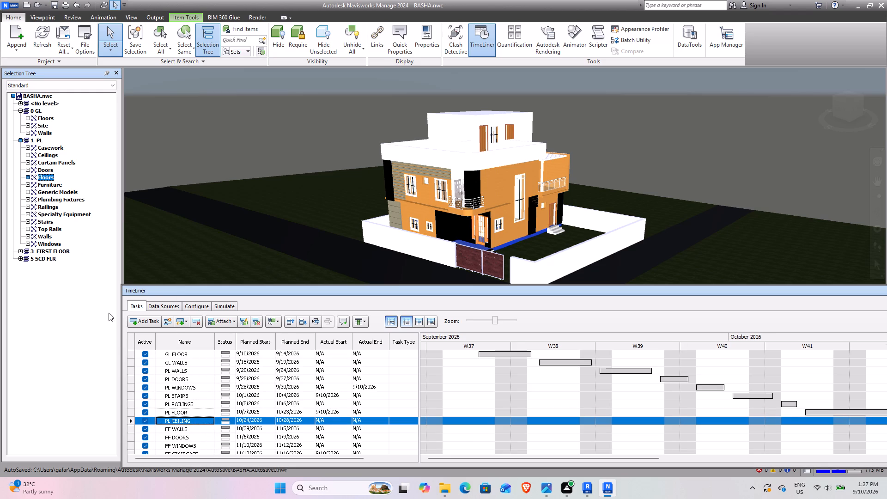
{"action": "left_click", "coordinate": [47, 152]}
{"action": "right_click", "coordinate": [188, 419]}
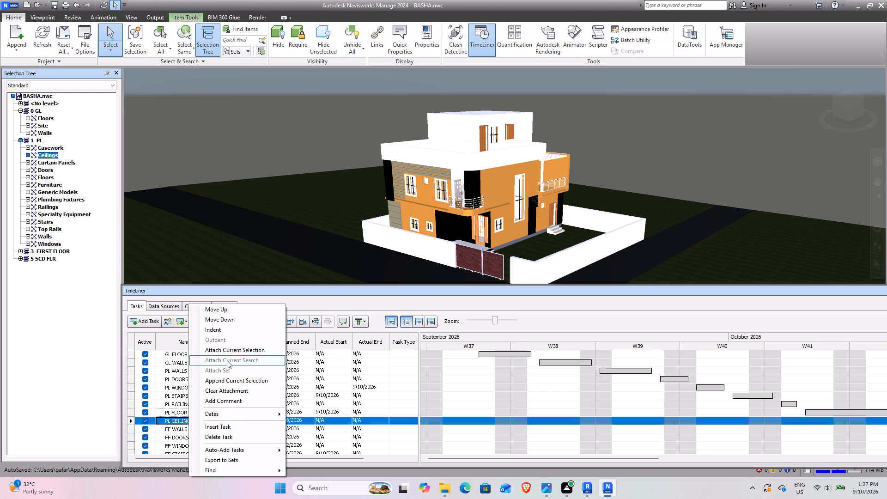
{"action": "left_click", "coordinate": [224, 347]}
Attach the Walls category of the 3 FIRST FLOOR level to the FF WALLS task as the current selection.
{"action": "left_click", "coordinate": [184, 427]}
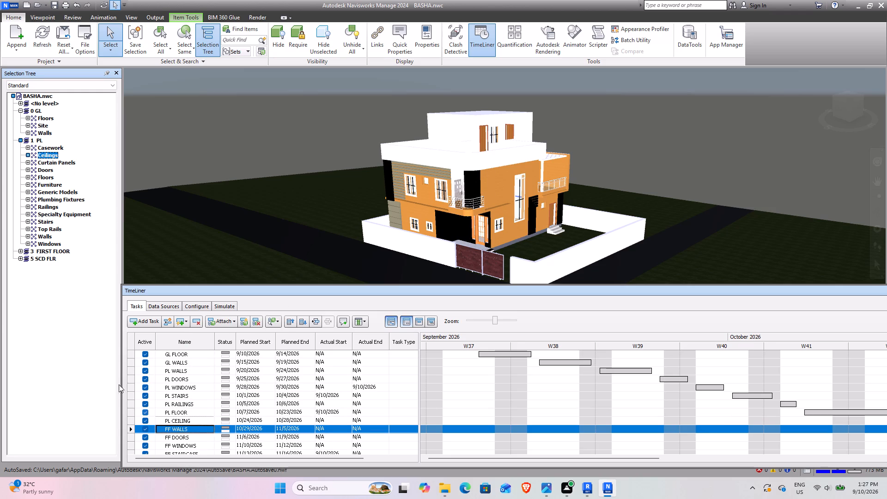
{"action": "left_click", "coordinate": [21, 140]}
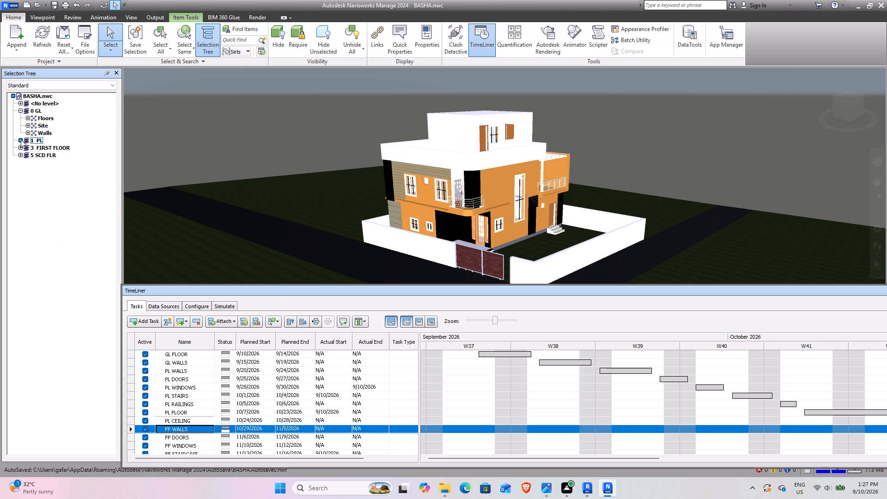
{"action": "left_click", "coordinate": [20, 108]}
{"action": "left_click", "coordinate": [20, 140]}
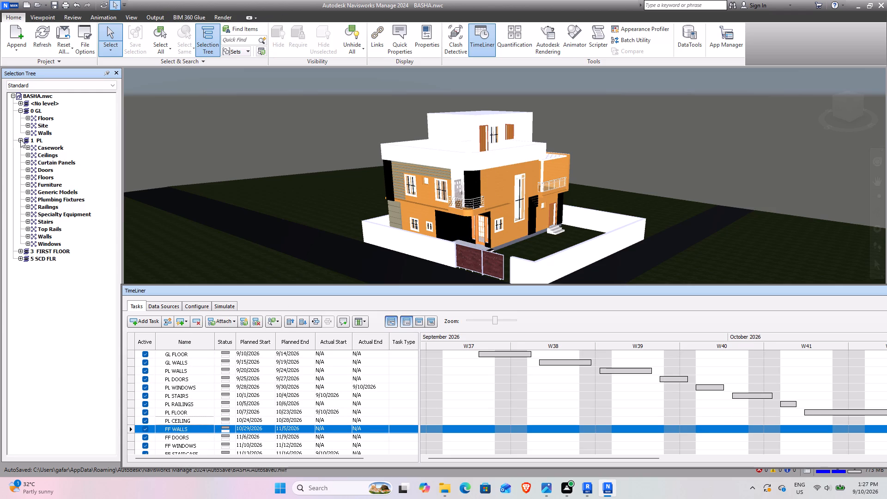
{"action": "left_click", "coordinate": [20, 140]}
{"action": "left_click", "coordinate": [21, 148]}
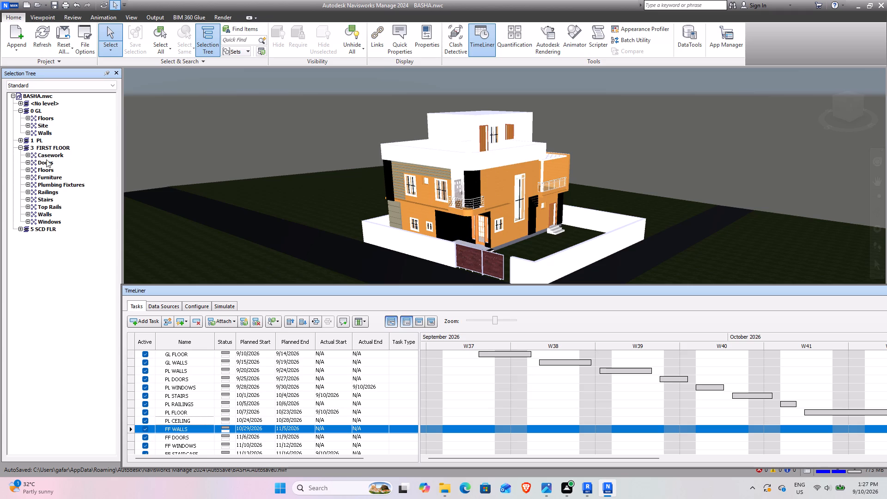
{"action": "left_click", "coordinate": [48, 212]}
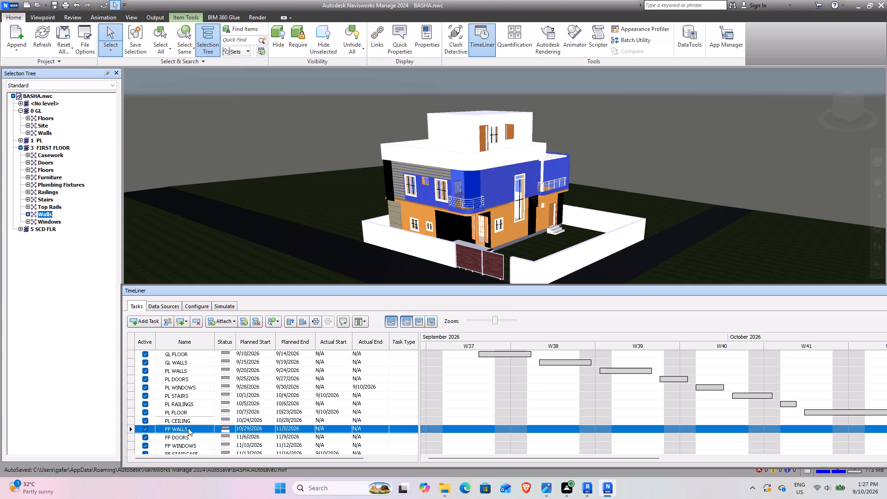
{"action": "right_click", "coordinate": [188, 428]}
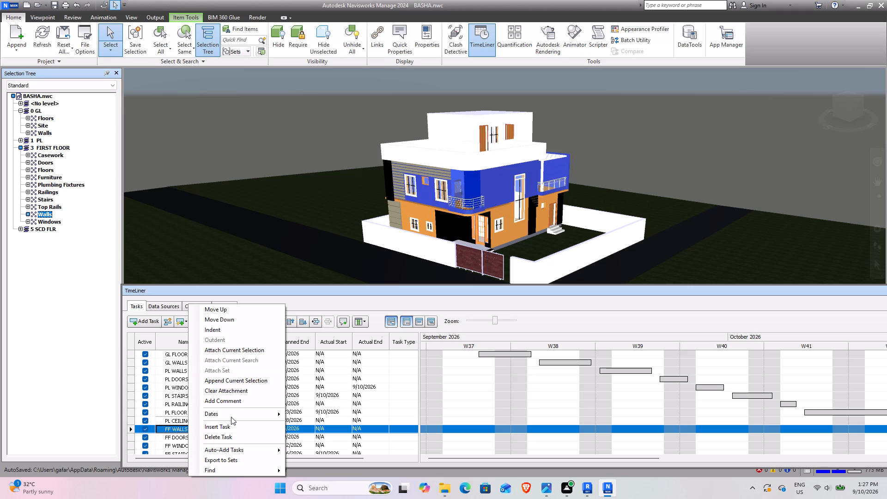
{"action": "left_click", "coordinate": [232, 353]}
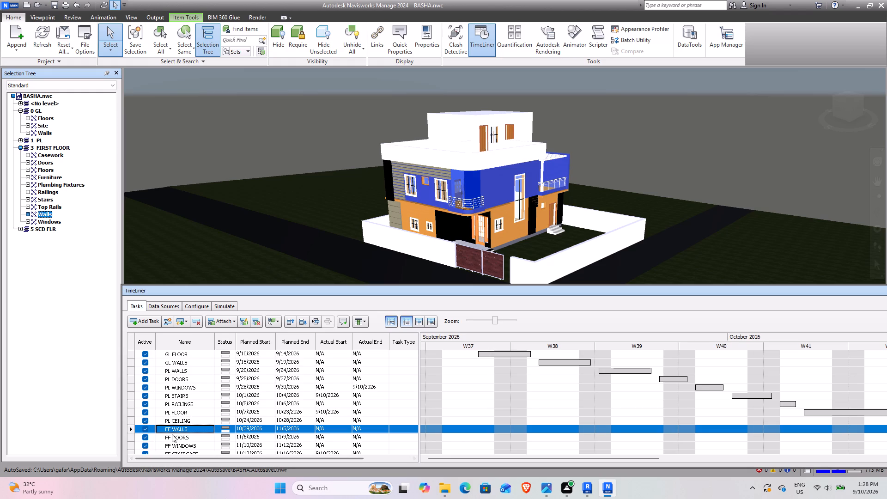
Attach the Doors category of the 3 FIRST FLOOR level to the FF DOORS task as the current selection.
{"action": "left_click", "coordinate": [172, 434]}
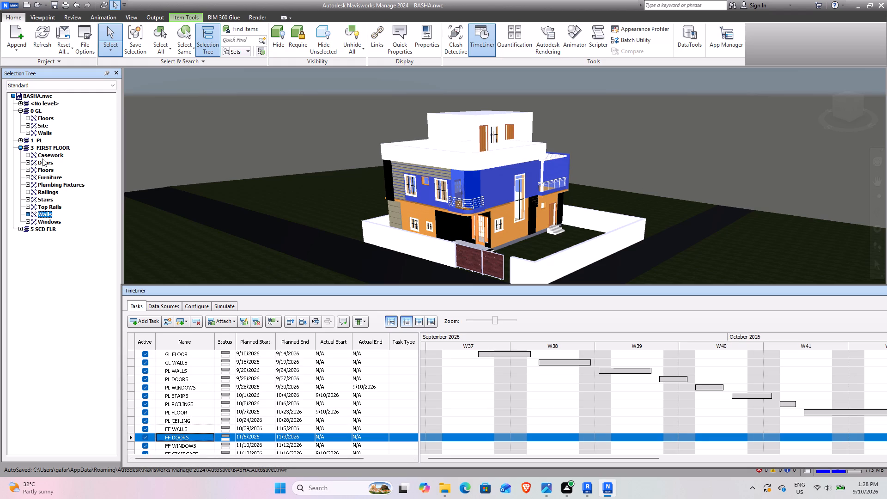
{"action": "left_click", "coordinate": [42, 160]}
{"action": "right_click", "coordinate": [177, 438]}
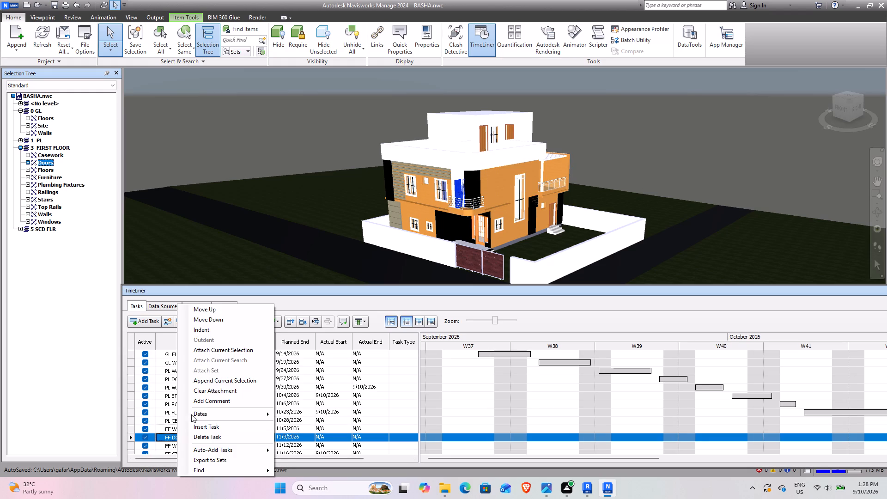
{"action": "left_click", "coordinate": [215, 351]}
Attach the Windows category of the 3 FIRST FLOOR level to the FF WINDOWS task as the current selection.
{"action": "left_click", "coordinate": [181, 446]}
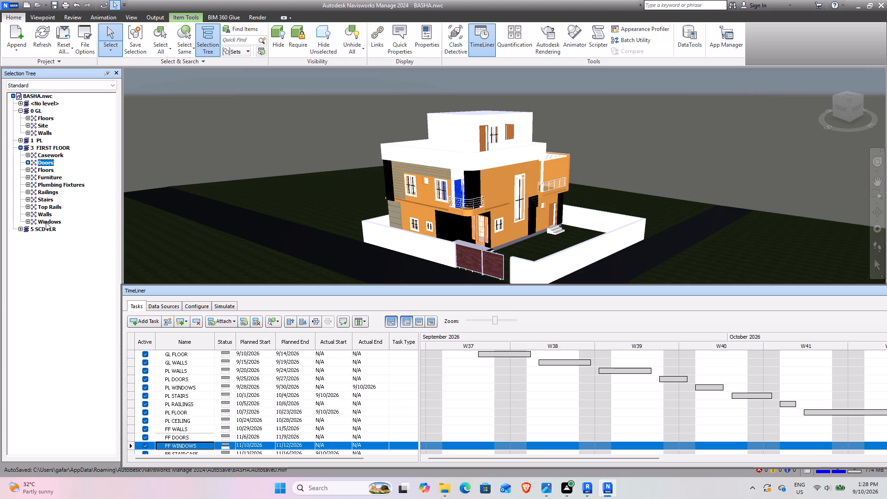
{"action": "left_click", "coordinate": [46, 222]}
{"action": "right_click", "coordinate": [182, 445]}
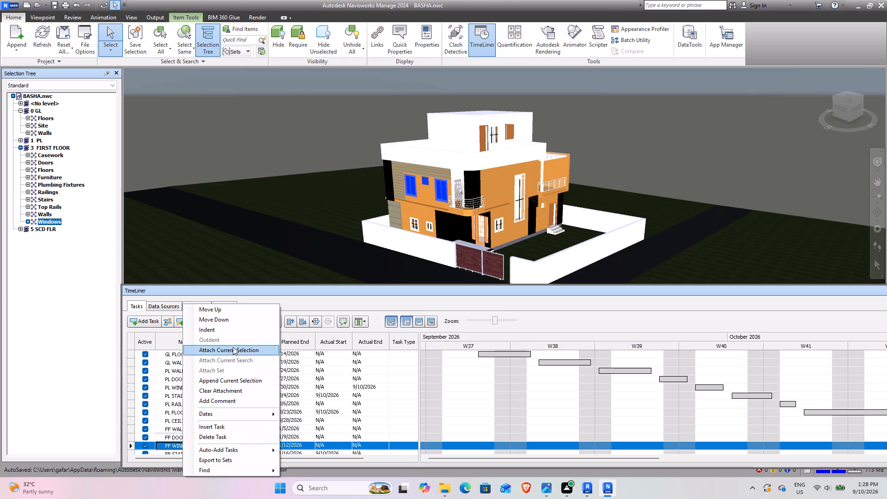
{"action": "left_click", "coordinate": [228, 347]}
Attach the Stairs category of the 3 FIRST FLOOR level to the FF STAIRCASE task as the current selection.
{"action": "scroll", "coordinate": [186, 437], "scroll_direction": "down", "scroll_amount": 3}
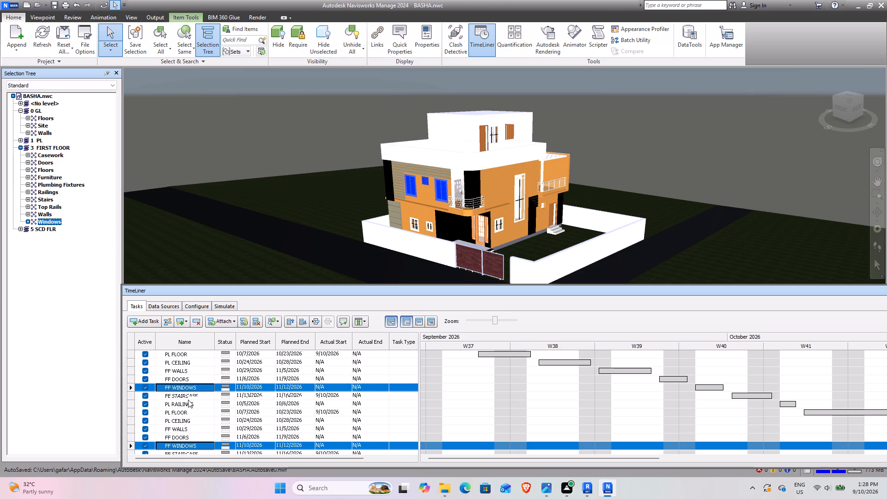
{"action": "left_click", "coordinate": [188, 399]}
{"action": "left_click", "coordinate": [42, 201]}
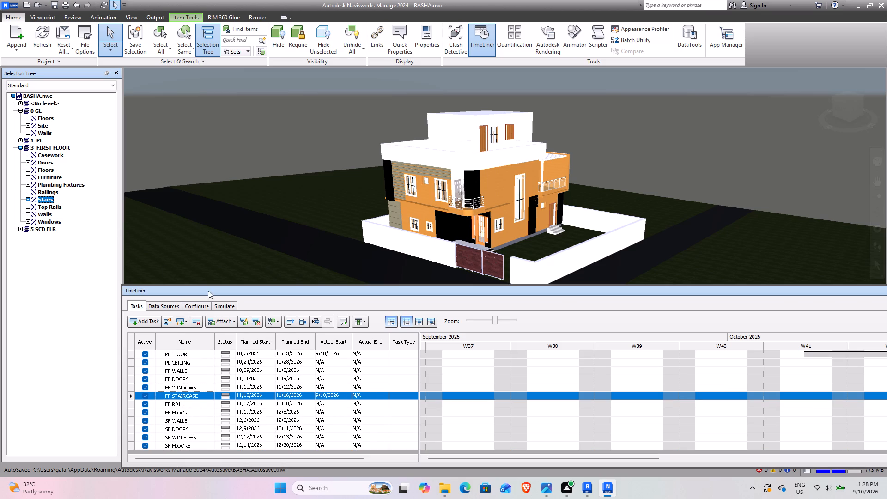
{"action": "right_click", "coordinate": [187, 394]}
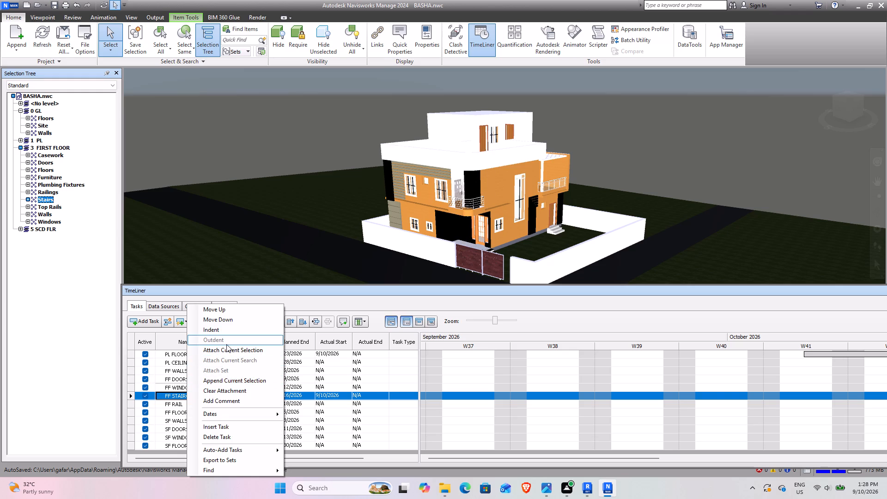
{"action": "left_click", "coordinate": [226, 350]}
Attach the Railings and Top Rails categories of the 3 FIRST FLOOR level together to the FF RAIL task.
{"action": "left_click", "coordinate": [190, 402]}
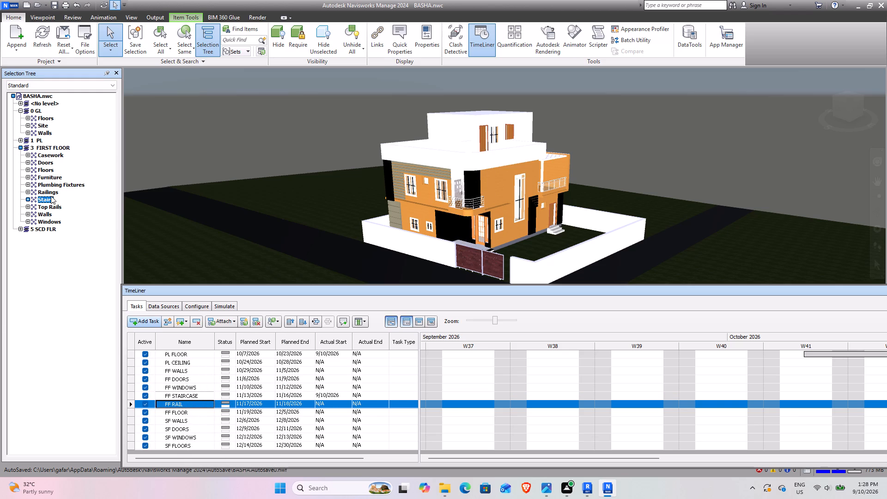
{"action": "left_click", "coordinate": [49, 190]}
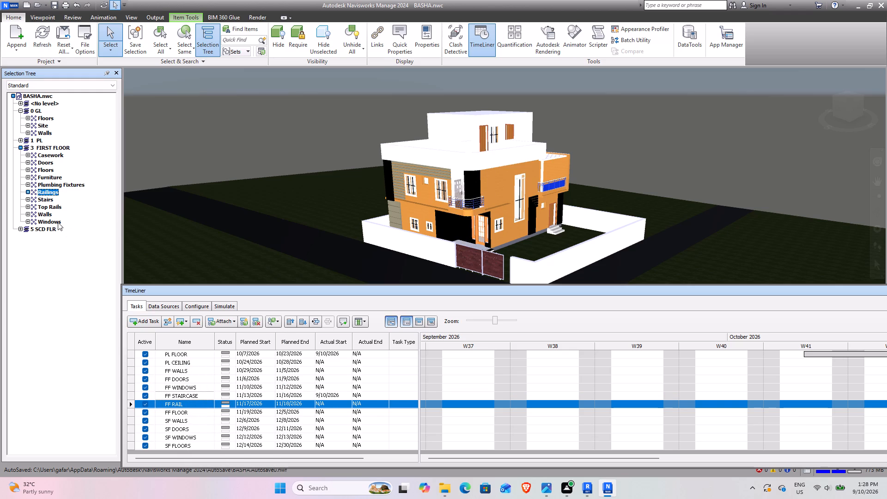
{"action": "left_click", "coordinate": [46, 207], "text": "ctrl"}
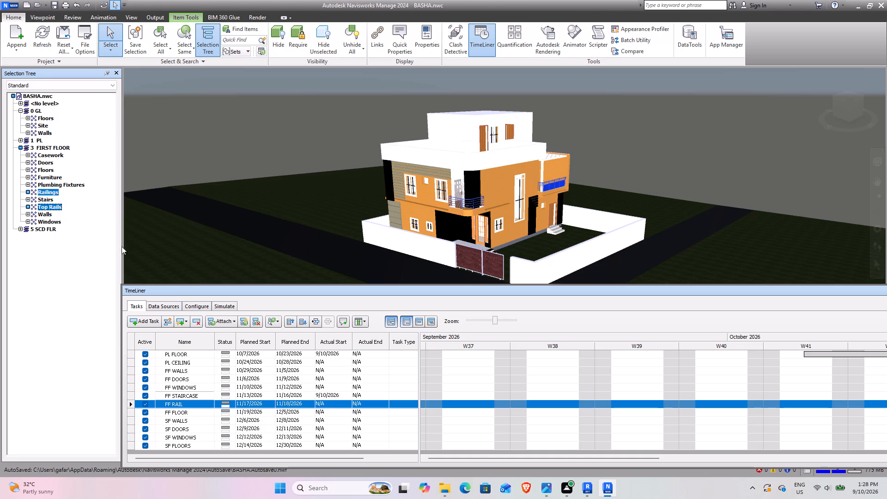
{"action": "right_click", "coordinate": [188, 404]}
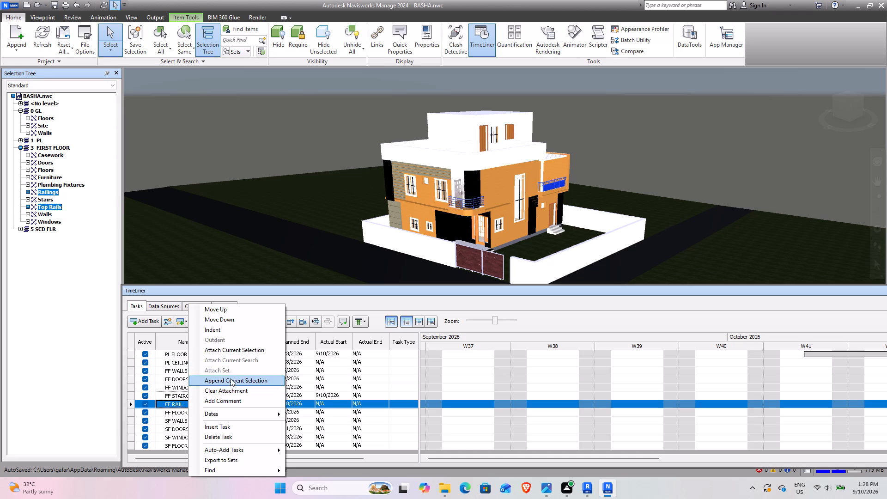
{"action": "left_click", "coordinate": [230, 351]}
Attach the Floors category of the 3 FIRST FLOOR level to the FF FLOOR task as the current selection.
{"action": "left_click", "coordinate": [176, 413]}
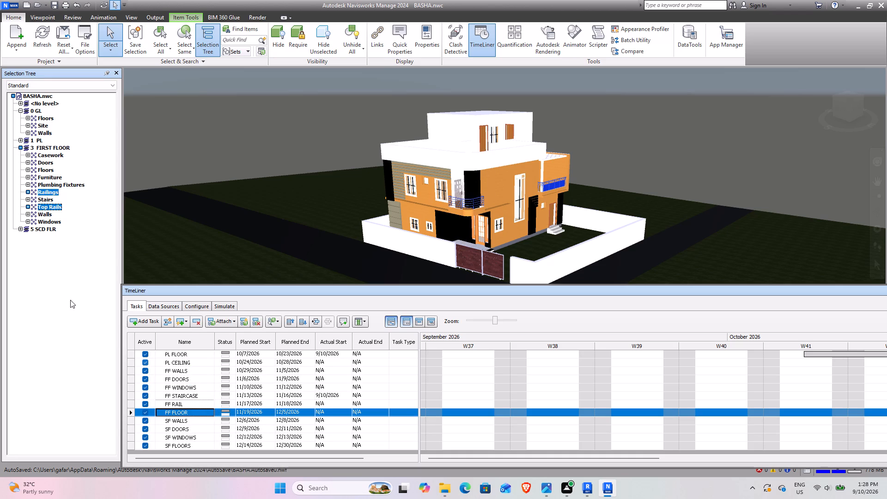
{"action": "left_click", "coordinate": [50, 166]}
{"action": "left_click", "coordinate": [44, 168]}
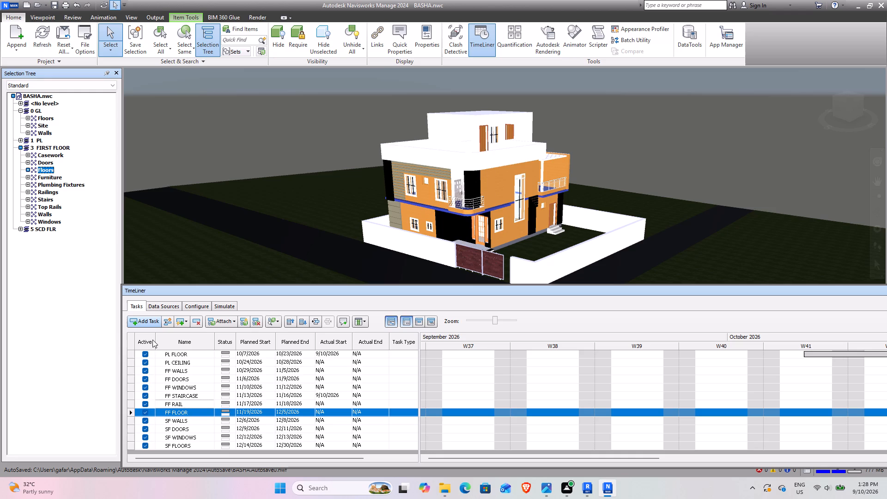
{"action": "right_click", "coordinate": [188, 413]}
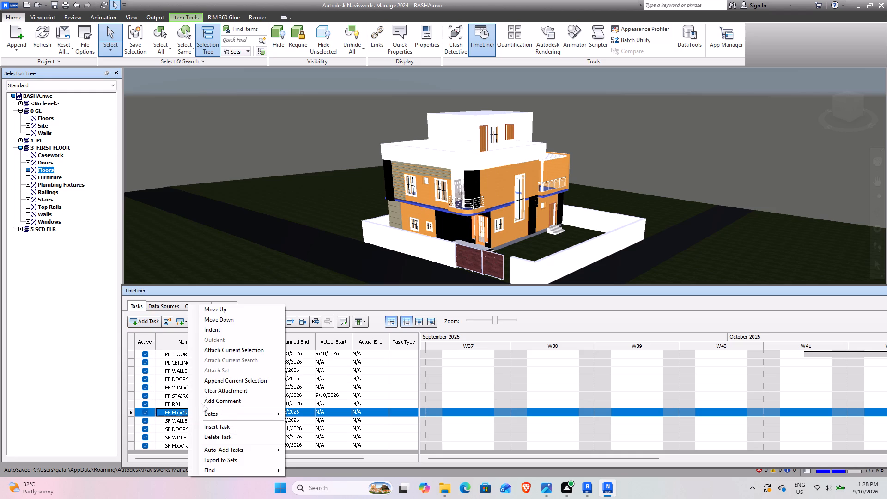
{"action": "left_click", "coordinate": [233, 352]}
Attach the Walls category of the 5 SCD FLR level to the SF WALLS task as the current selection.
{"action": "left_click", "coordinate": [174, 419]}
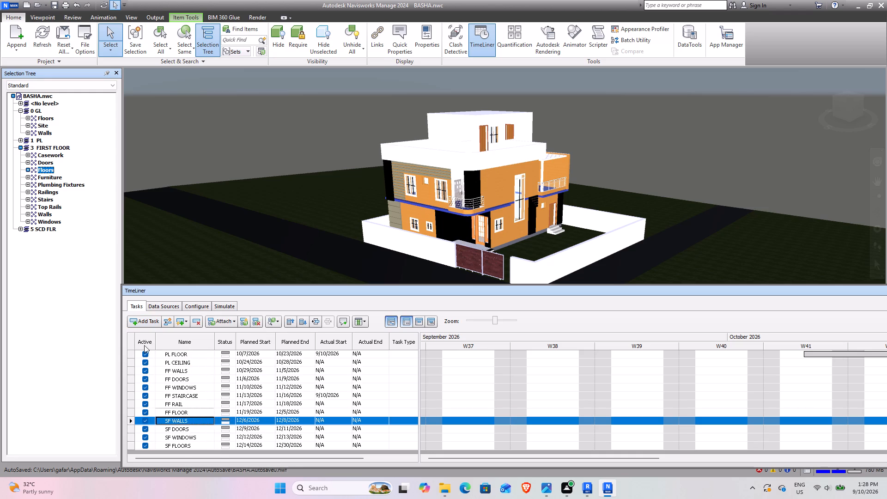
{"action": "left_click", "coordinate": [22, 143]}
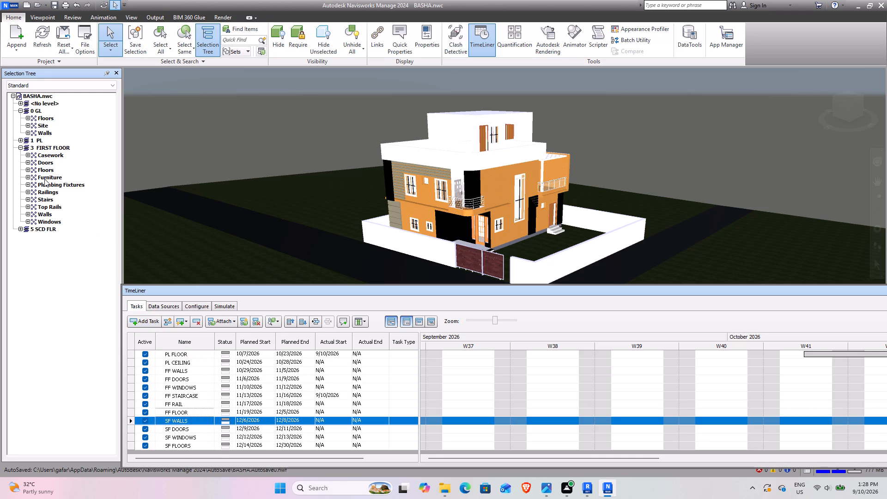
{"action": "left_click", "coordinate": [18, 148]}
{"action": "left_click", "coordinate": [21, 145]}
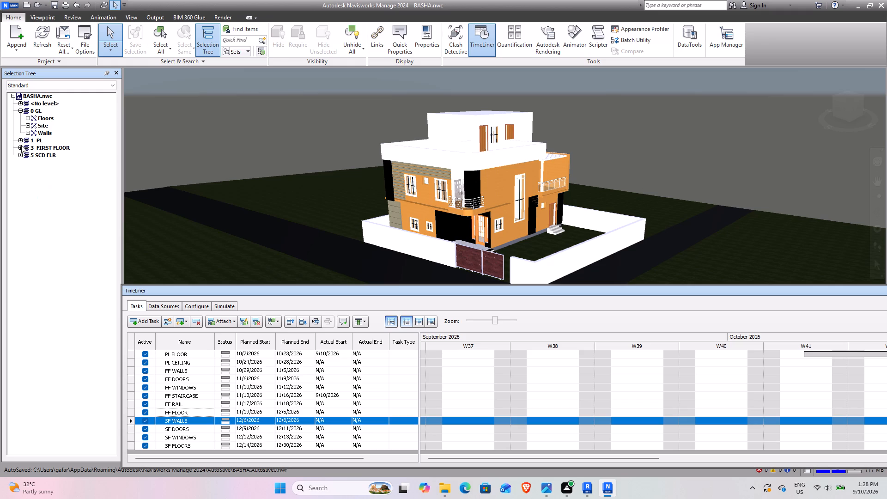
{"action": "left_click", "coordinate": [21, 152]}
{"action": "left_click", "coordinate": [44, 175]}
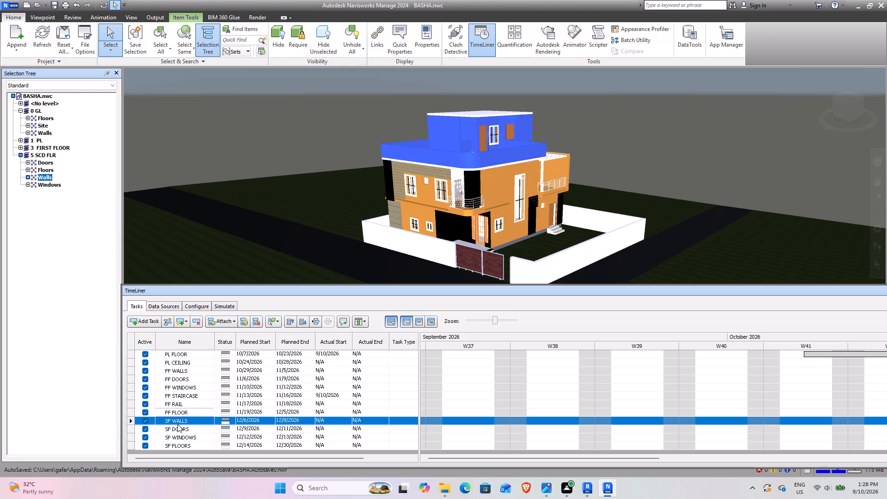
{"action": "right_click", "coordinate": [183, 420]}
{"action": "left_click", "coordinate": [227, 351]}
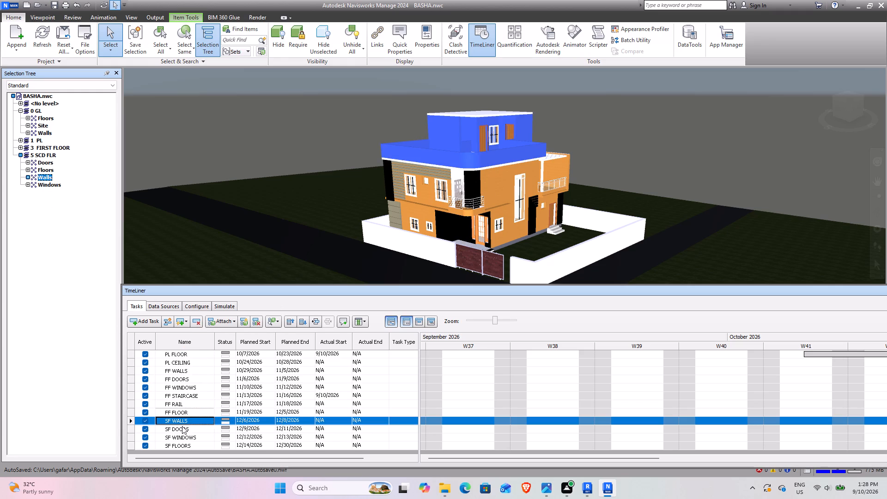
Attach the Doors category of the 5 SCD FLR level to the SF DOORS task as the current selection.
{"action": "left_click", "coordinate": [182, 429]}
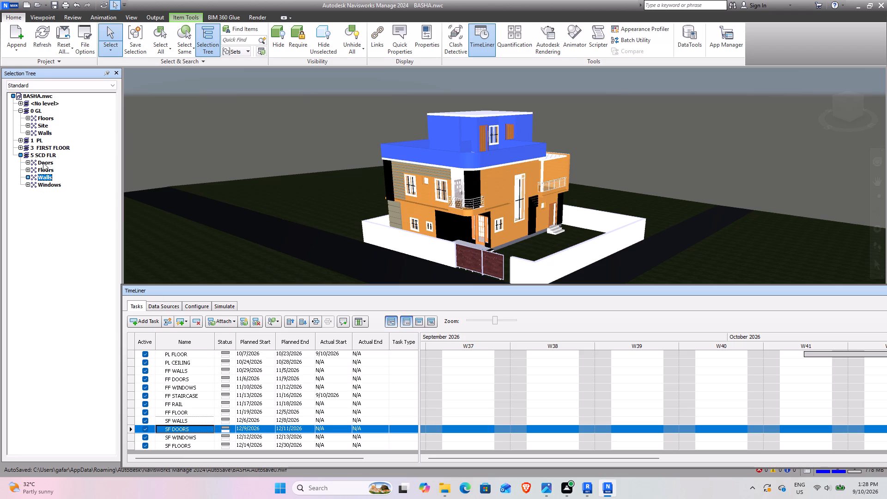
{"action": "left_click", "coordinate": [43, 163]}
{"action": "right_click", "coordinate": [178, 429]}
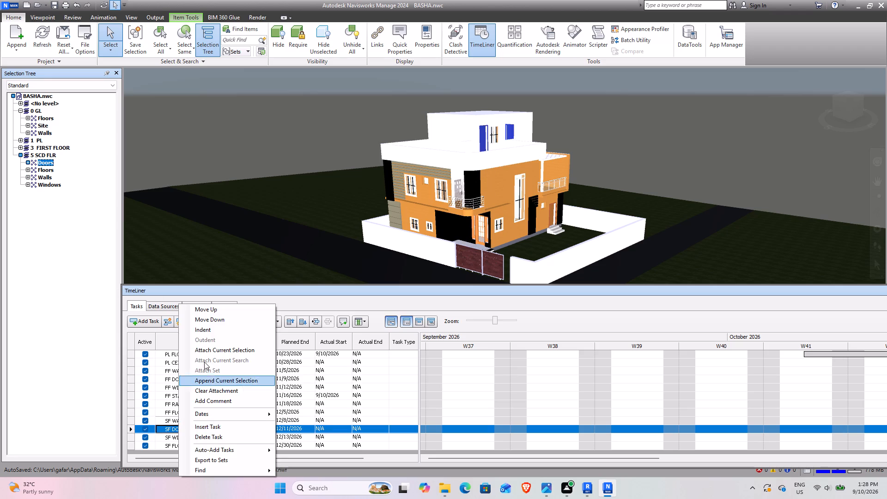
{"action": "left_click", "coordinate": [211, 352]}
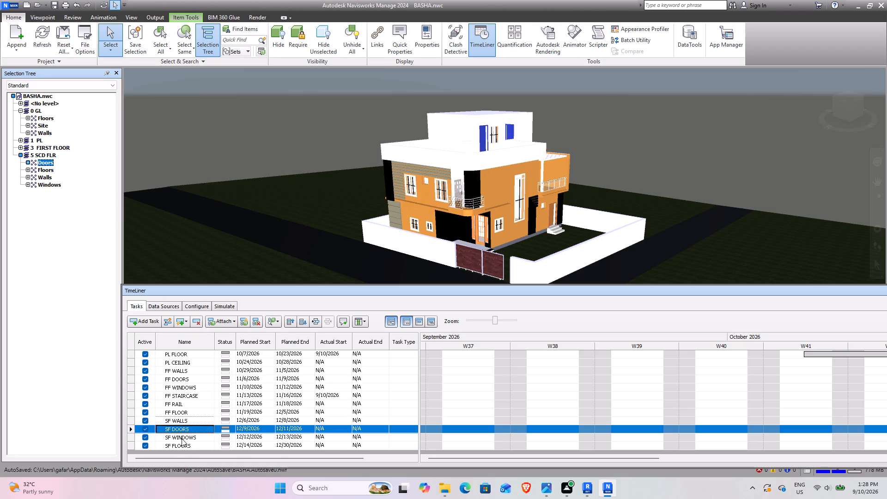
Attach the Windows category of the 5 SCD FLR level to the SF WINDOWS task as the current selection.
{"action": "left_click", "coordinate": [182, 438]}
{"action": "left_click", "coordinate": [43, 184]}
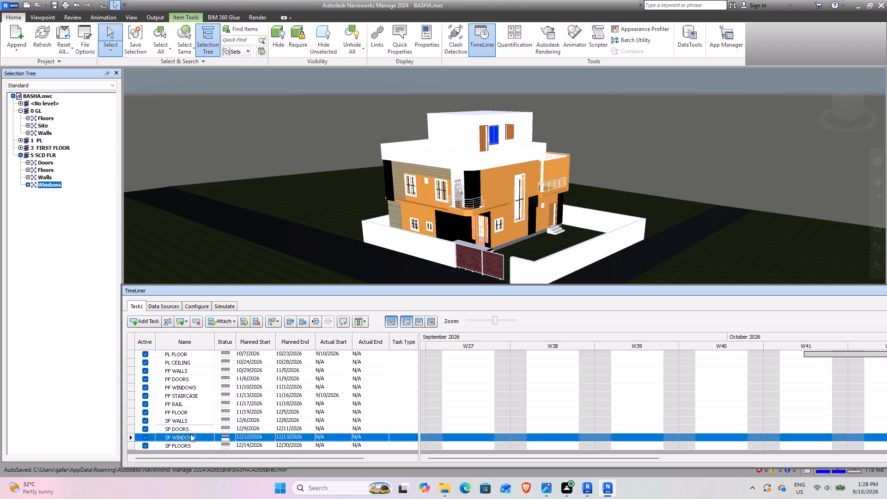
{"action": "right_click", "coordinate": [190, 434]}
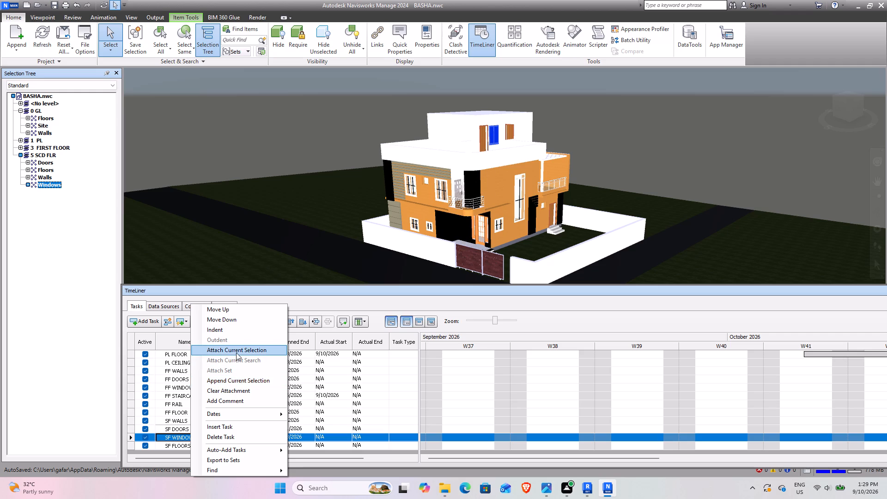
{"action": "left_click", "coordinate": [236, 353]}
Attach the Floors category of the 5 SCD FLR level to the SF FLOORS task as the current selection.
{"action": "left_click", "coordinate": [180, 445]}
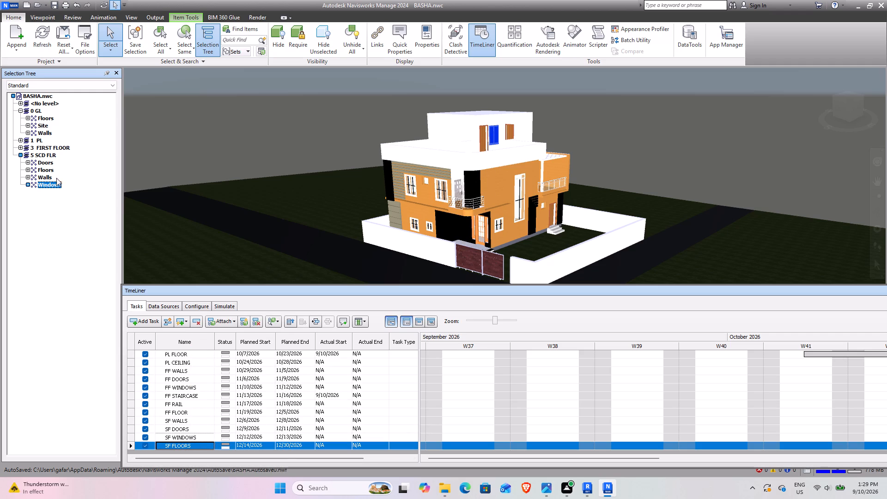
{"action": "left_click", "coordinate": [43, 170]}
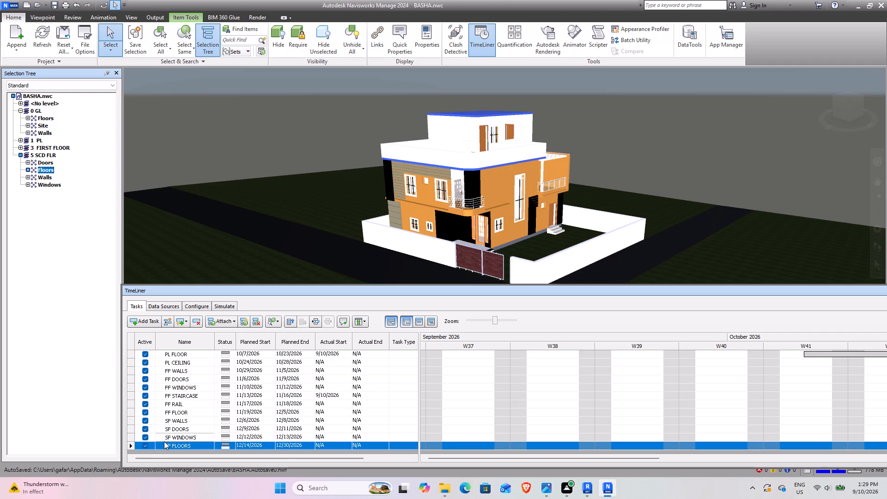
{"action": "right_click", "coordinate": [169, 444]}
{"action": "left_click", "coordinate": [209, 350]}
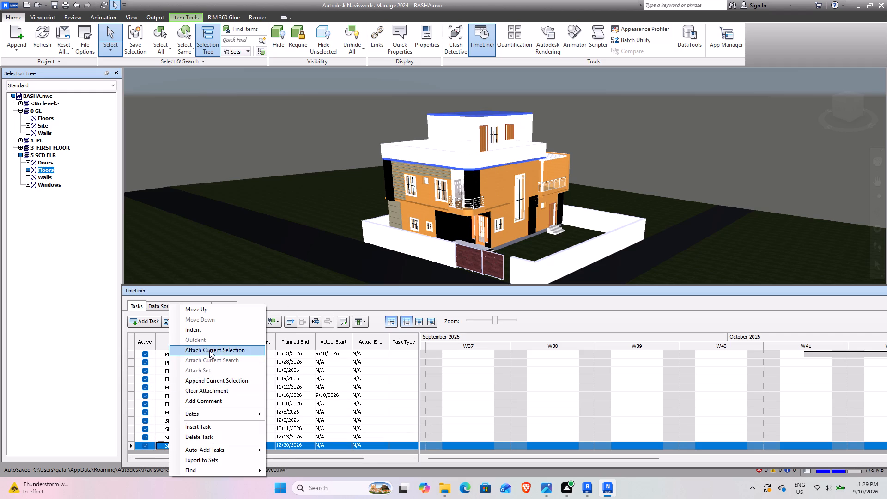
Look through the TimeLiner task list, from the SF tasks back up to the GL and PL tasks.
{"action": "scroll", "coordinate": [256, 448], "scroll_direction": "down", "scroll_amount": 4}
{"action": "left_click", "coordinate": [200, 413]}
{"action": "scroll", "coordinate": [194, 389], "scroll_direction": "up", "scroll_amount": 3}
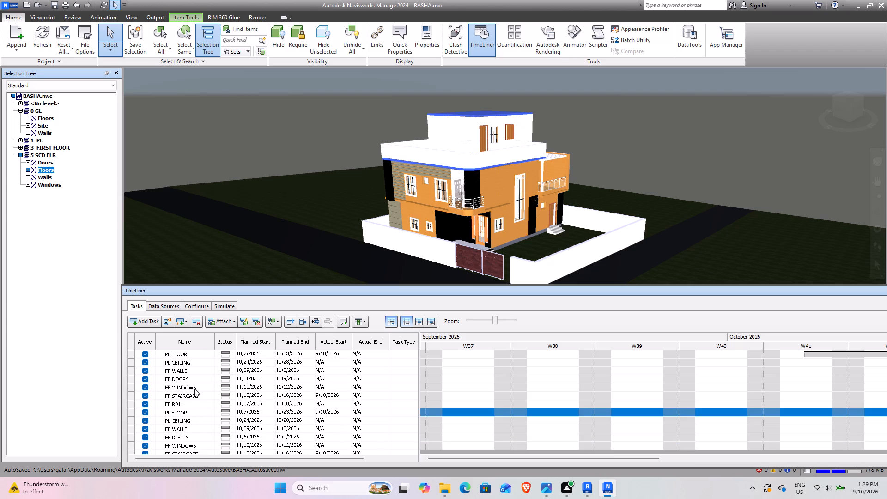
{"action": "left_click", "coordinate": [188, 375]}
{"action": "scroll", "coordinate": [186, 365], "scroll_direction": "up", "scroll_amount": 4}
{"action": "left_click", "coordinate": [183, 370]}
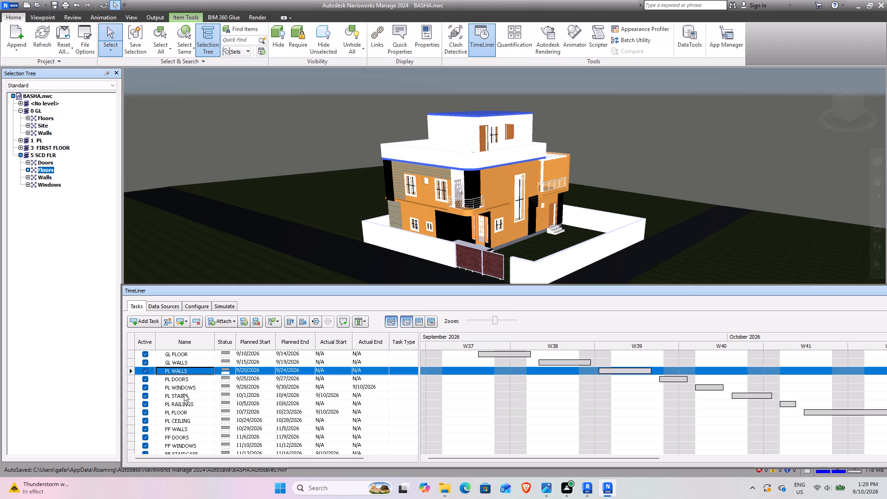
{"action": "left_click", "coordinate": [184, 394]}
Open the TimeLiner simulation and scrub through its timeline from the 9/10/2026 start.
{"action": "left_click", "coordinate": [226, 306]}
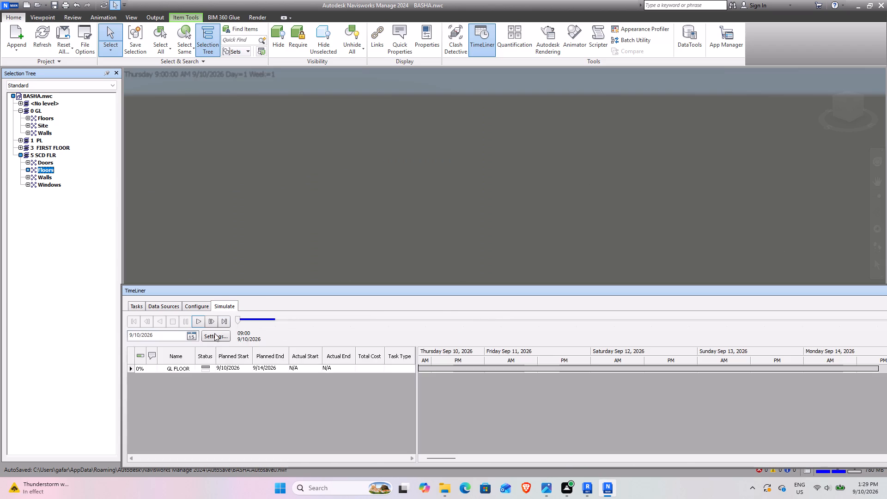
{"action": "left_click_drag", "start_coordinate": [237, 318], "coordinate": [259, 318]}
{"action": "left_click_drag", "start_coordinate": [259, 318], "coordinate": [326, 319]}
{"action": "left_click_drag", "start_coordinate": [326, 319], "coordinate": [377, 313]}
{"action": "left_click_drag", "start_coordinate": [377, 313], "coordinate": [421, 313]}
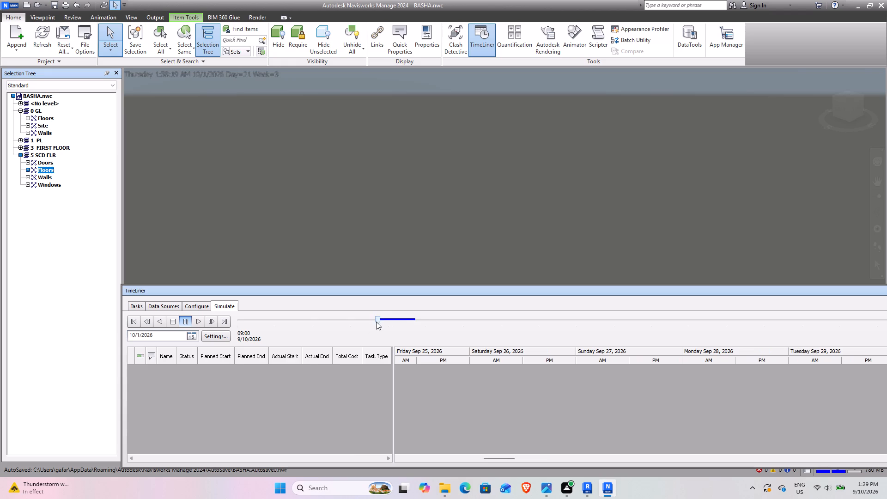
{"action": "left_click_drag", "start_coordinate": [376, 322], "coordinate": [126, 332]}
Play the construction simulation while checking the model view, and pause it at 12/23/2026.
{"action": "left_click", "coordinate": [200, 325]}
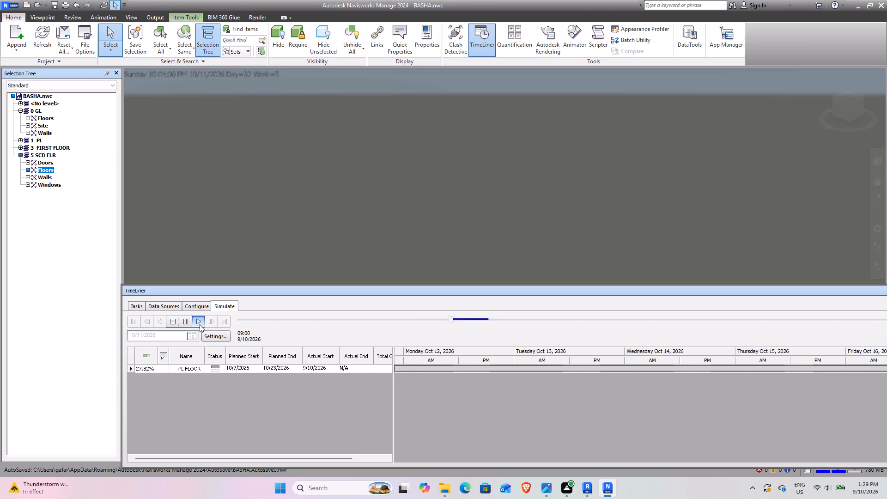
{"action": "scroll", "coordinate": [246, 229], "scroll_direction": "down", "scroll_amount": 20}
{"action": "scroll", "coordinate": [246, 229], "scroll_direction": "down", "scroll_amount": 2}
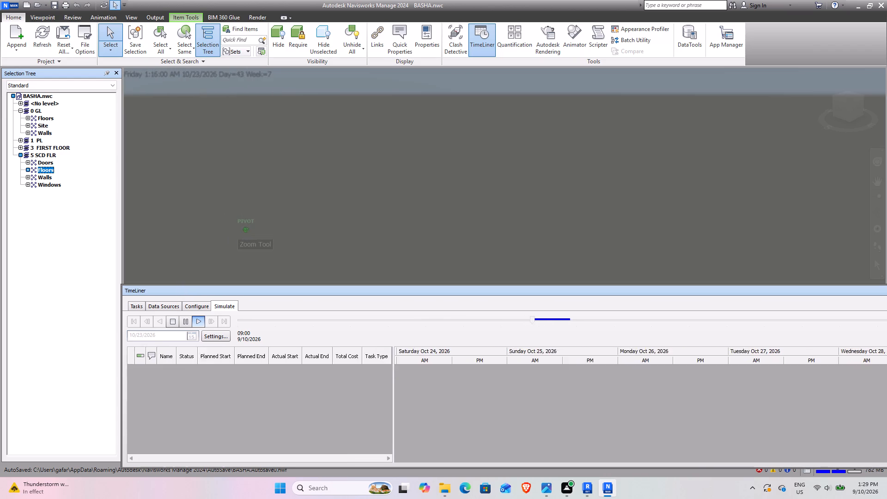
{"action": "scroll", "coordinate": [245, 223], "scroll_direction": "down", "scroll_amount": 11}
{"action": "middle_click_drag", "start_coordinate": [231, 237], "coordinate": [307, 196]}
{"action": "scroll", "coordinate": [313, 205], "scroll_direction": "up", "scroll_amount": 4}
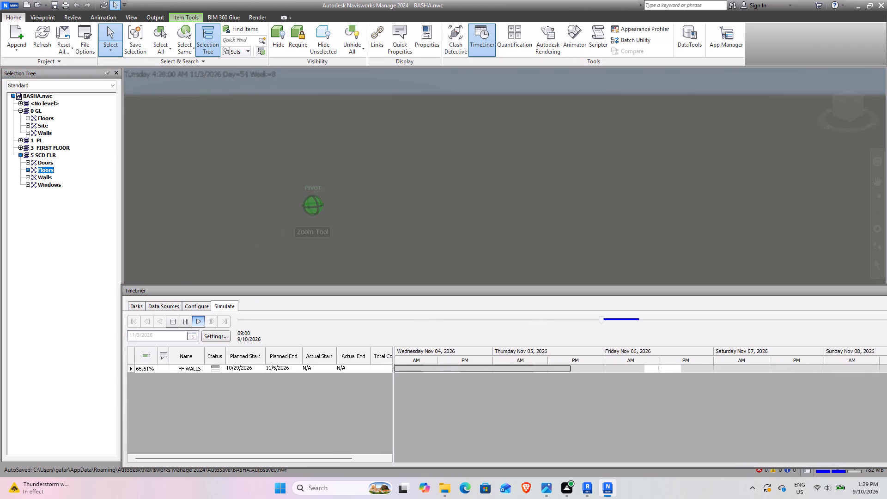
{"action": "scroll", "coordinate": [313, 203], "scroll_direction": "up", "scroll_amount": 13}
{"action": "scroll", "coordinate": [286, 229], "scroll_direction": "down", "scroll_amount": 13}
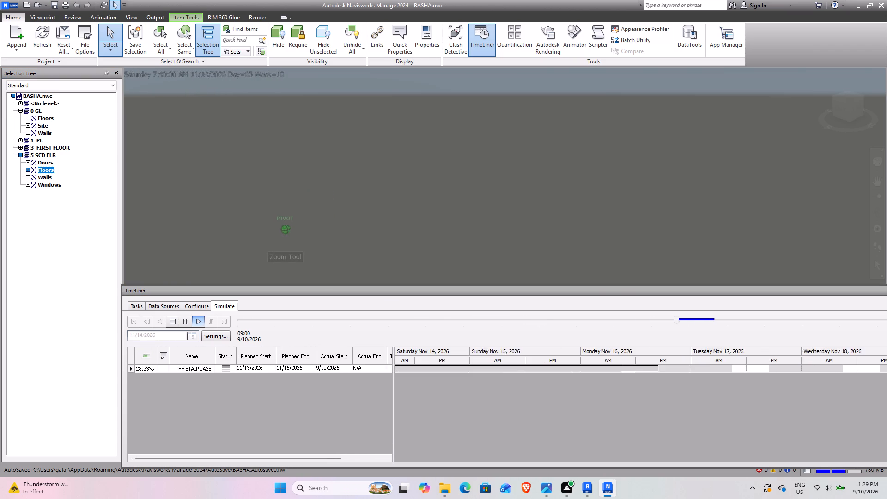
{"action": "scroll", "coordinate": [286, 229], "scroll_direction": "down", "scroll_amount": 8}
{"action": "middle_click_drag", "start_coordinate": [279, 229], "coordinate": [367, 201]}
{"action": "scroll", "coordinate": [364, 201], "scroll_direction": "up", "scroll_amount": 8}
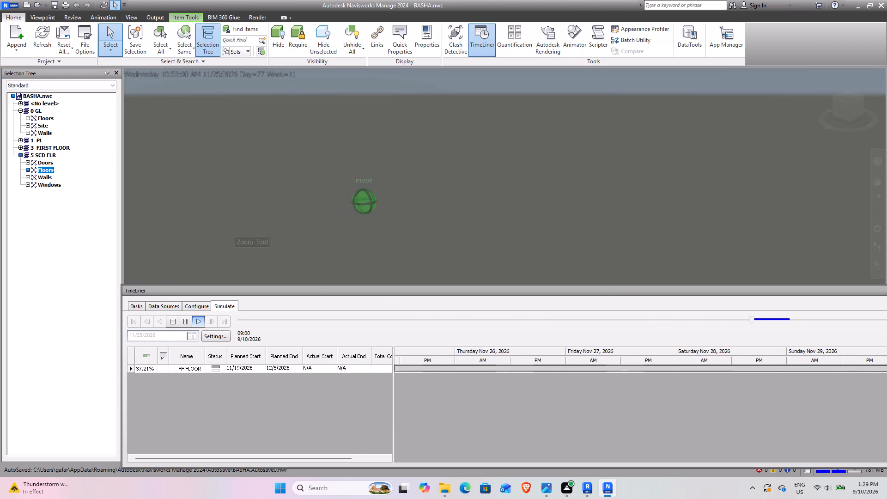
{"action": "left_click", "coordinate": [237, 189]}
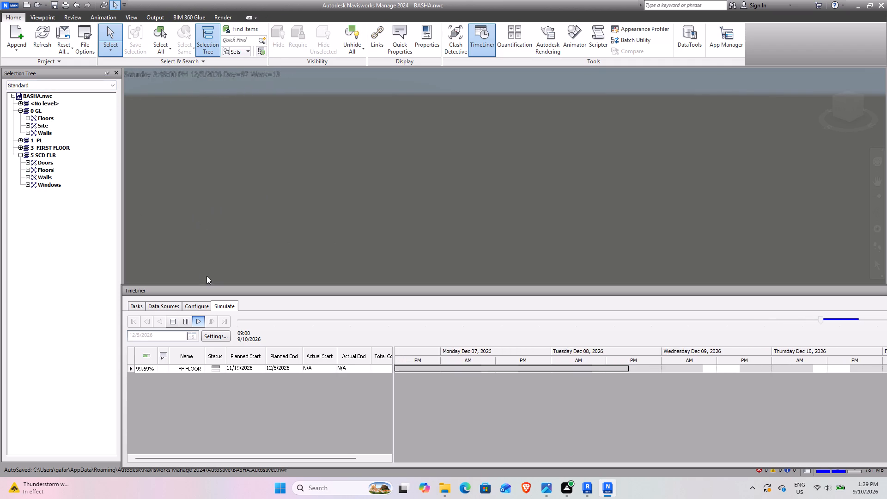
{"action": "left_click", "coordinate": [199, 324]}
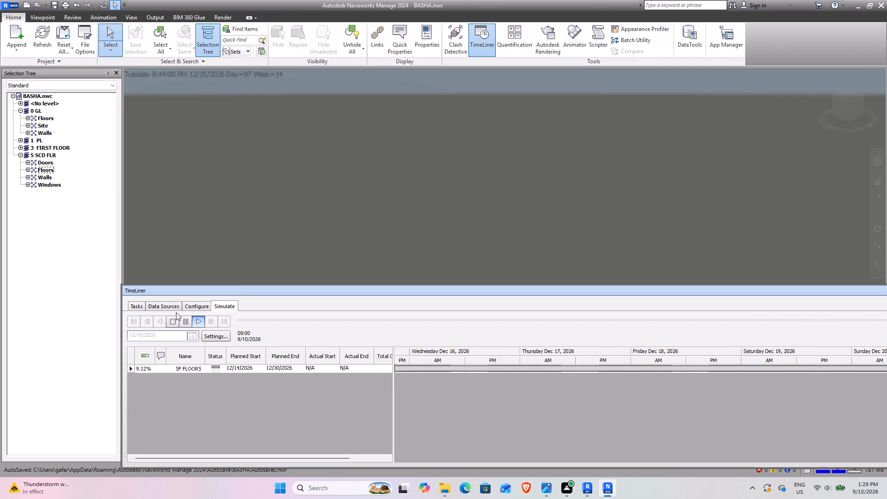
{"action": "left_click", "coordinate": [194, 322]}
{"action": "left_click", "coordinate": [185, 320]}
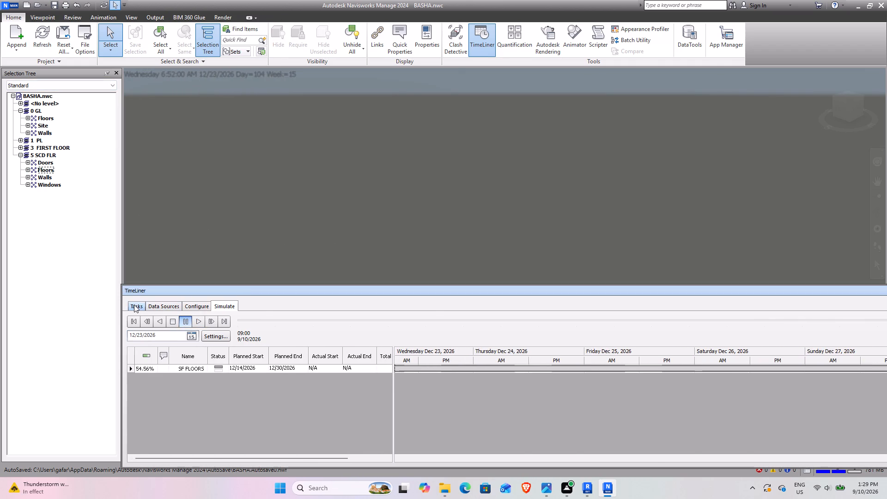
Return to the task schedule and examine the whole house model and the Gantt chart at a weekly timescale.
{"action": "left_click", "coordinate": [134, 304]}
{"action": "scroll", "coordinate": [447, 173], "scroll_direction": "up", "scroll_amount": 10}
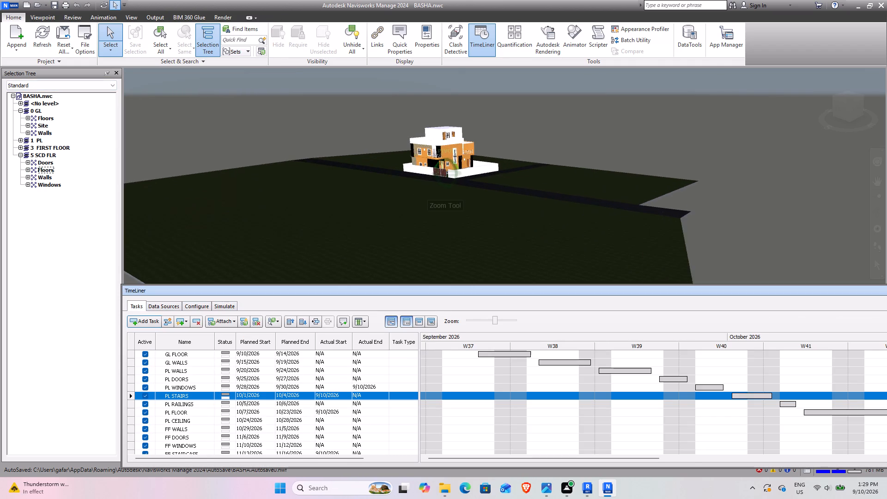
{"action": "scroll", "coordinate": [445, 177], "scroll_direction": "up", "scroll_amount": 4}
{"action": "scroll", "coordinate": [495, 170], "scroll_direction": "up", "scroll_amount": 1}
{"action": "middle_click_drag", "start_coordinate": [495, 170], "coordinate": [496, 262]}
{"action": "scroll", "coordinate": [461, 244], "scroll_direction": "up", "scroll_amount": 8}
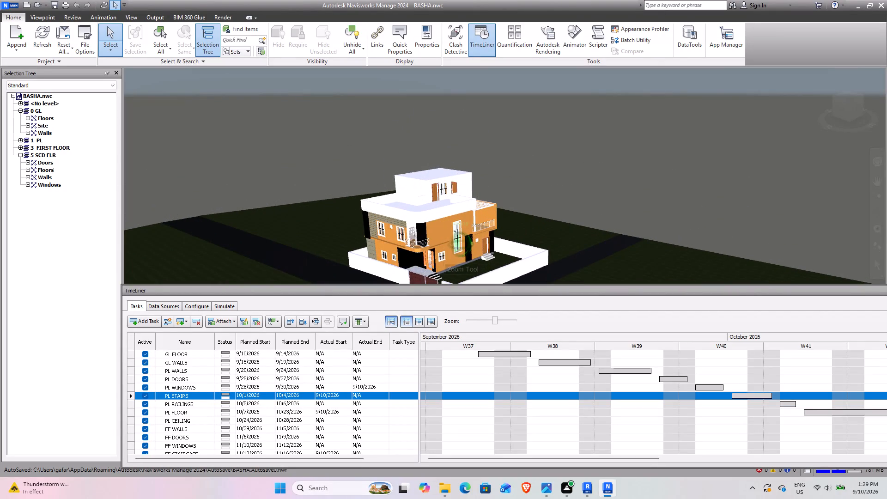
{"action": "middle_click_drag", "start_coordinate": [455, 240], "coordinate": [387, 175]}
{"action": "scroll", "coordinate": [379, 180], "scroll_direction": "up", "scroll_amount": 5}
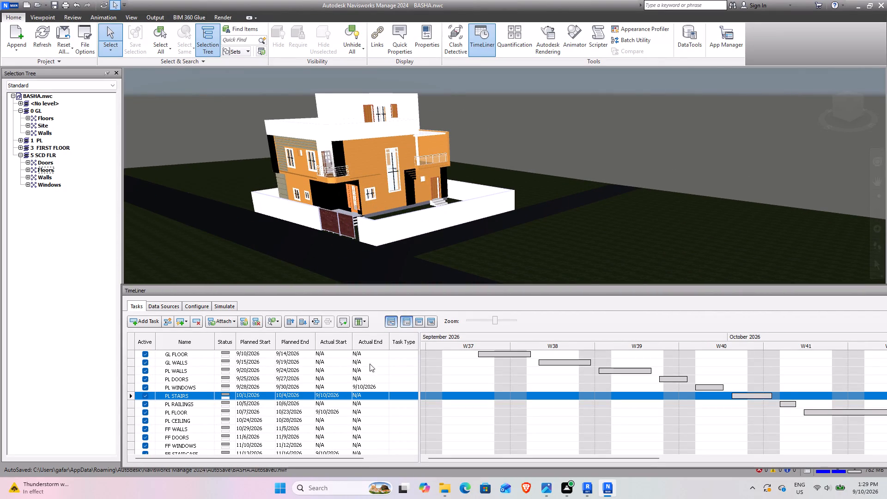
{"action": "left_click_drag", "start_coordinate": [493, 317], "coordinate": [484, 318]}
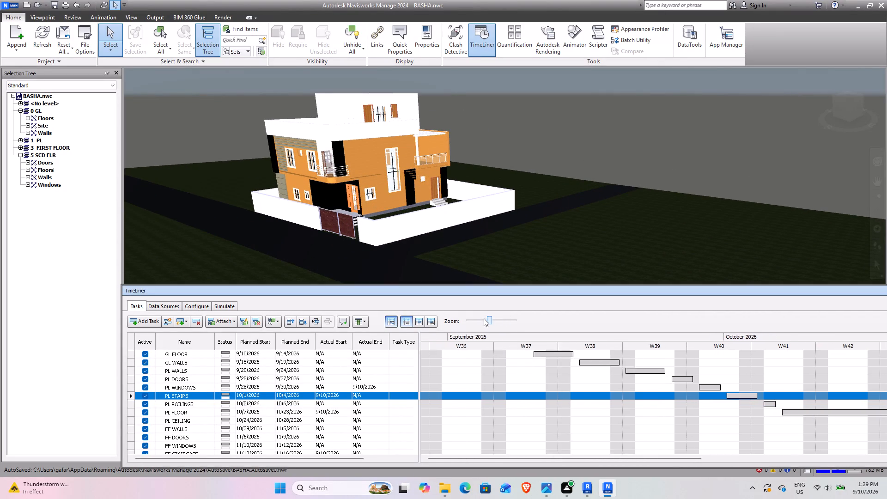
{"action": "left_click_drag", "start_coordinate": [484, 318], "coordinate": [495, 324]}
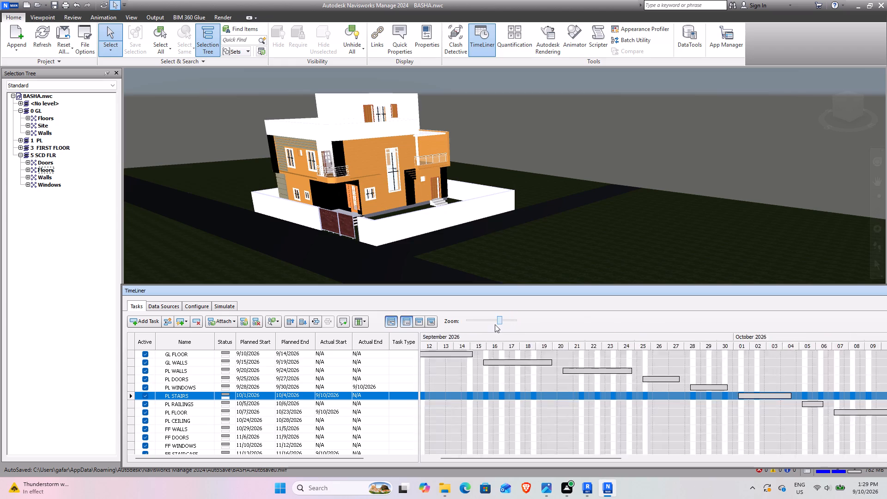
{"action": "left_click_drag", "start_coordinate": [495, 324], "coordinate": [480, 324]}
{"action": "scroll", "coordinate": [213, 406], "scroll_direction": "up", "scroll_amount": 5}
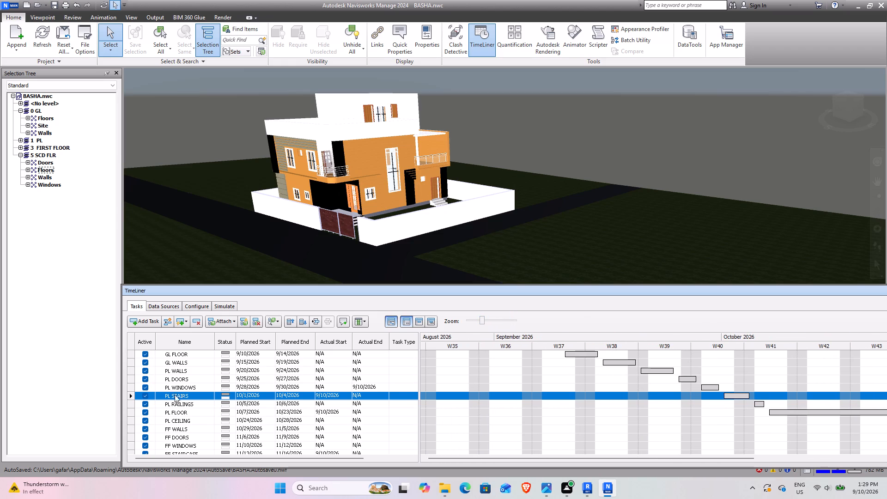
Select the GL FLOOR task and the Floors category of the 0 GL level to examine its extent in the model.
{"action": "left_click", "coordinate": [178, 356]}
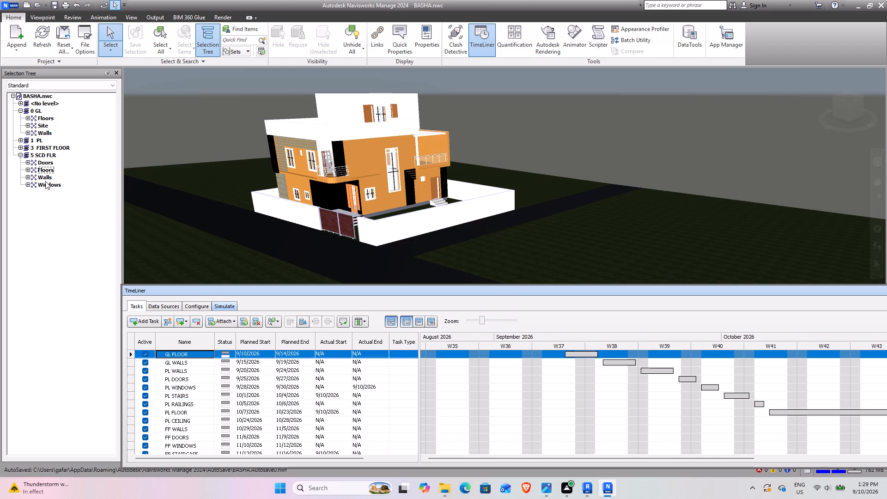
{"action": "left_click", "coordinate": [42, 116]}
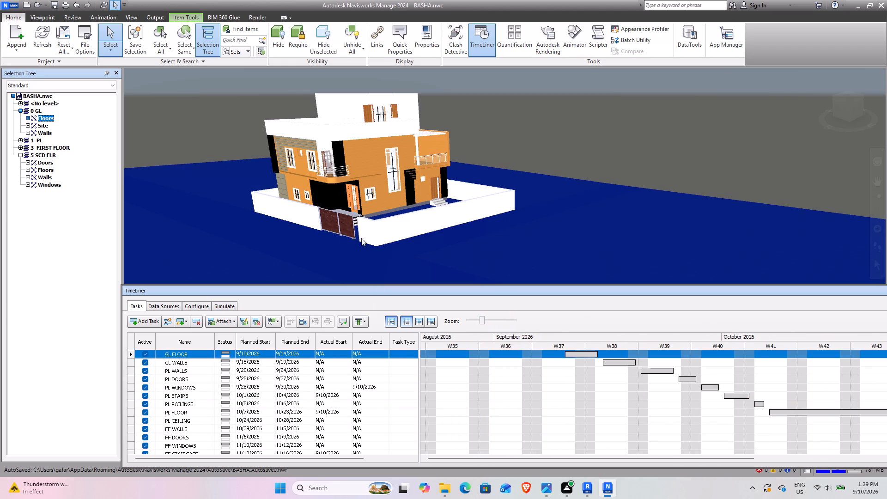
{"action": "scroll", "coordinate": [346, 237], "scroll_direction": "down", "scroll_amount": 9}
{"action": "middle_click_drag", "start_coordinate": [391, 219], "coordinate": [344, 168]}
{"action": "scroll", "coordinate": [311, 219], "scroll_direction": "up", "scroll_amount": 3}
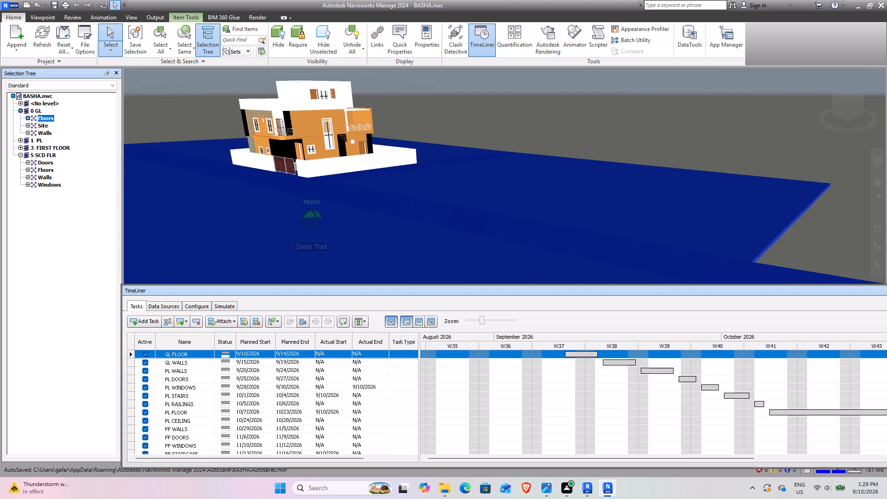
{"action": "scroll", "coordinate": [311, 219], "scroll_direction": "down", "scroll_amount": 15}
{"action": "middle_click_drag", "start_coordinate": [263, 192], "coordinate": [317, 226]}
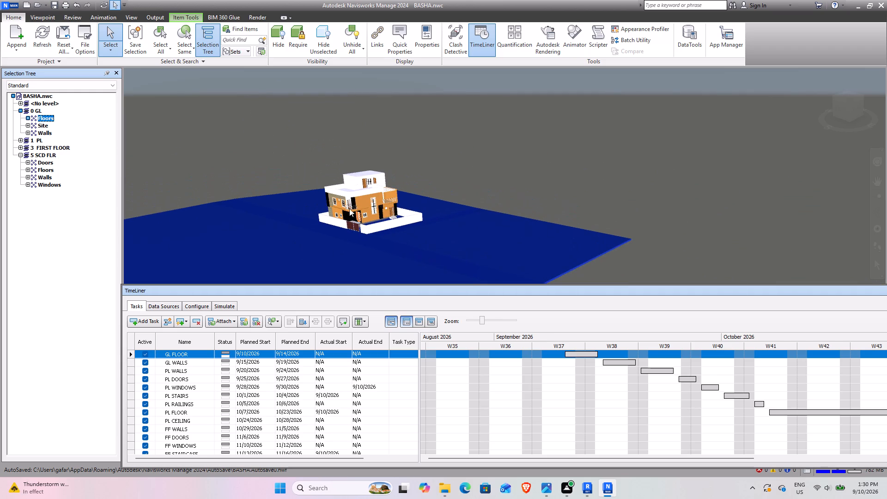
Check the simulation settings for dates, interval size, playback duration and view mode.
{"action": "left_click", "coordinate": [206, 306]}
{"action": "left_click", "coordinate": [224, 305]}
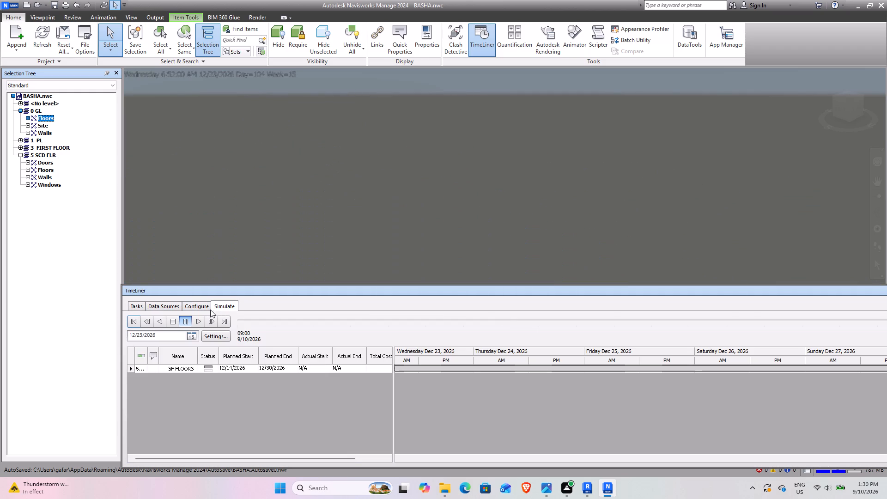
{"action": "left_click", "coordinate": [217, 339]}
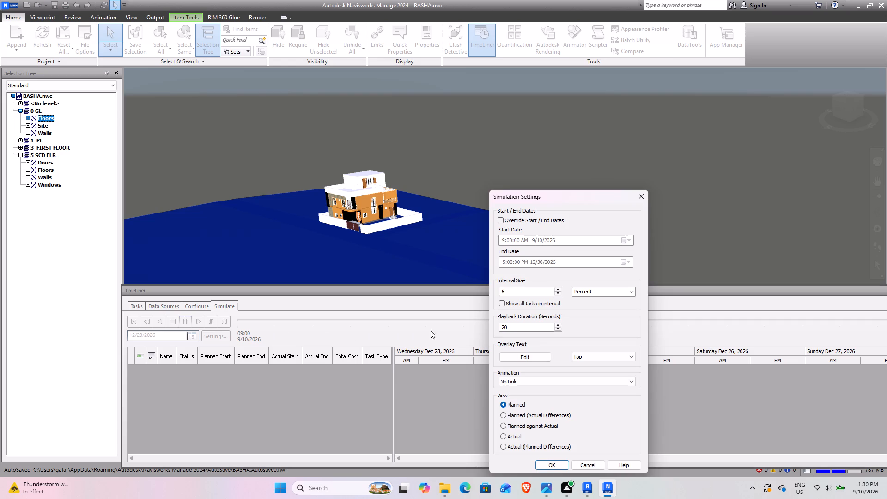
{"action": "left_click", "coordinate": [641, 196]}
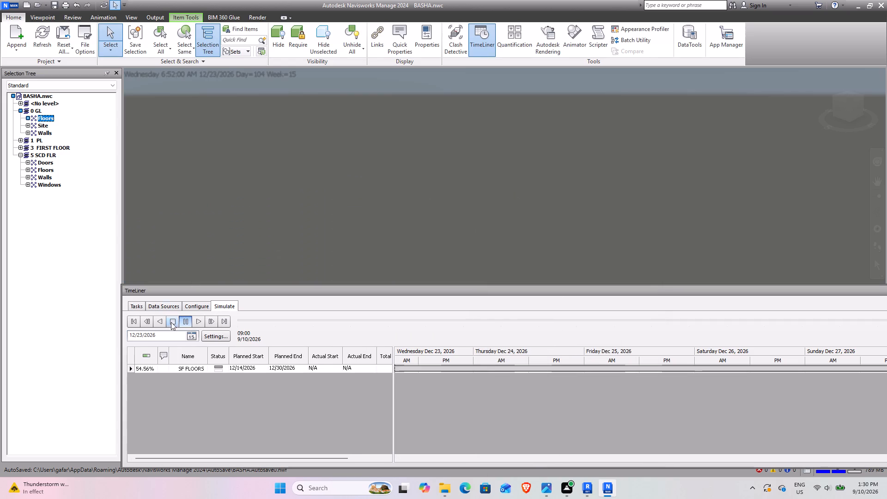
Return to the task schedule and examine the selected 0 GL floors alongside the GL FLOOR task.
{"action": "left_click", "coordinate": [135, 306]}
{"action": "scroll", "coordinate": [419, 194], "scroll_direction": "down", "scroll_amount": 3}
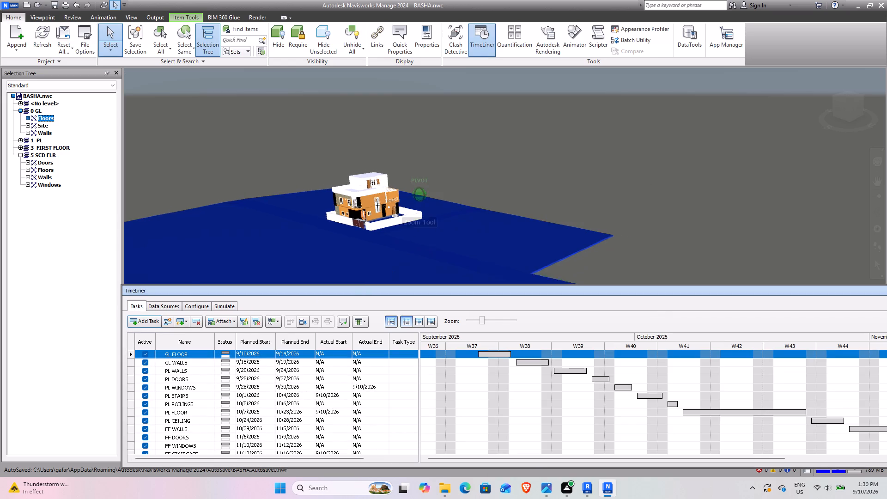
{"action": "scroll", "coordinate": [419, 194], "scroll_direction": "down", "scroll_amount": 12}
{"action": "middle_click_drag", "start_coordinate": [367, 197], "coordinate": [403, 185]}
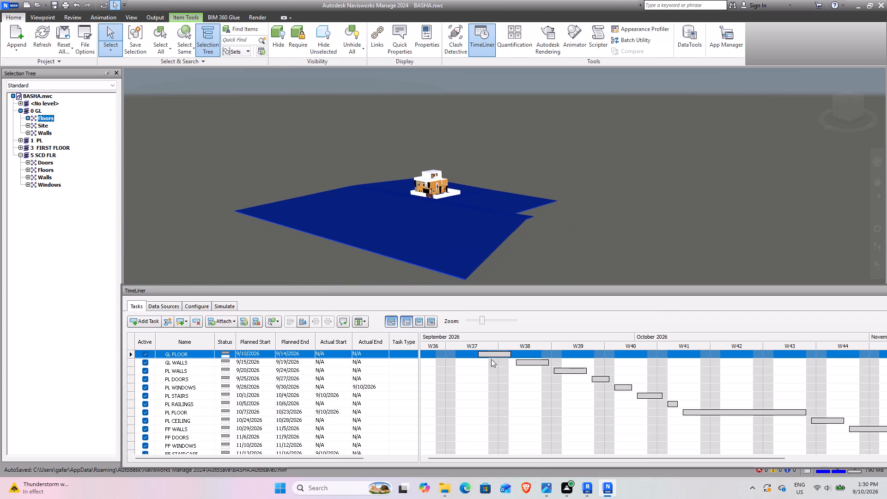
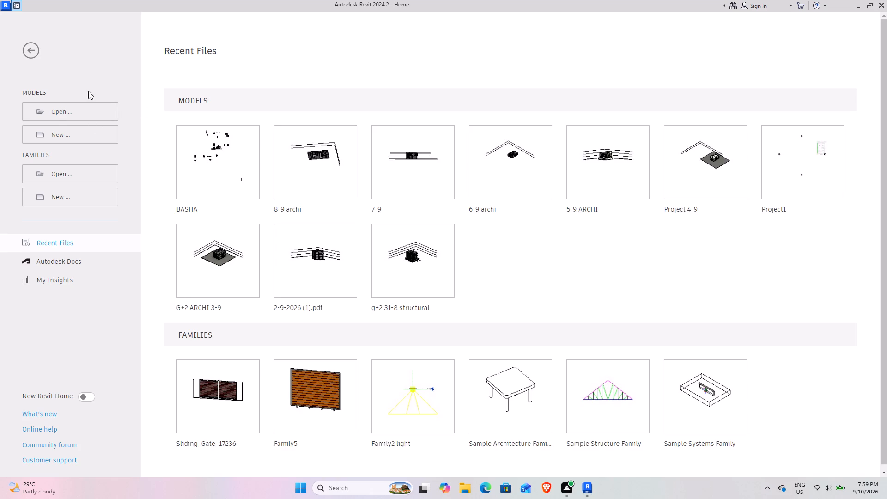
Open the recent BASHA project in its default 3D view.
{"action": "left_click", "coordinate": [236, 170]}
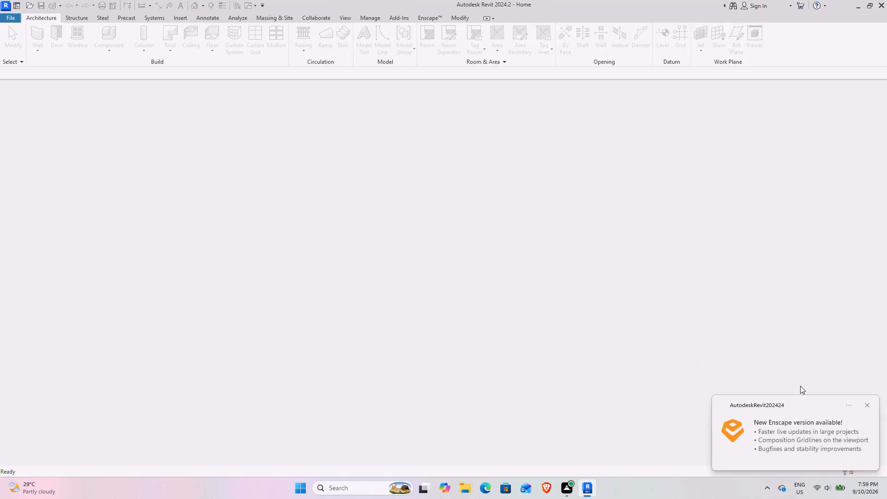
{"action": "left_click", "coordinate": [869, 400]}
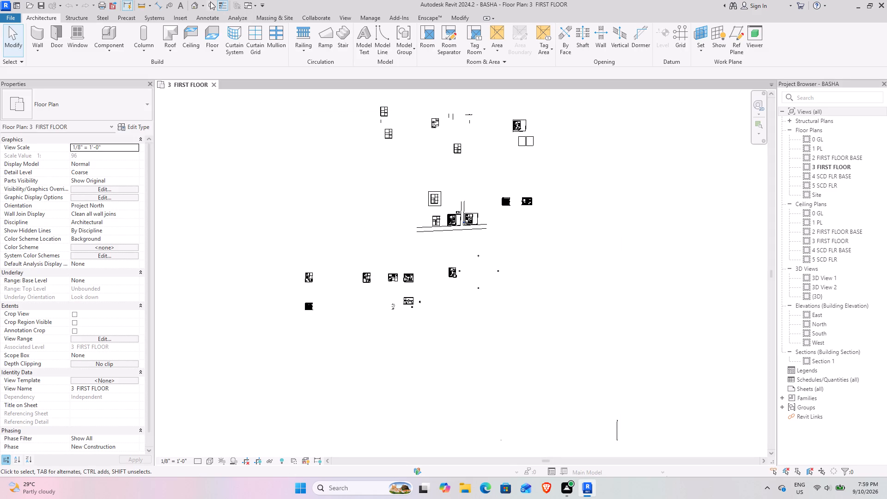
{"action": "left_click", "coordinate": [193, 10]}
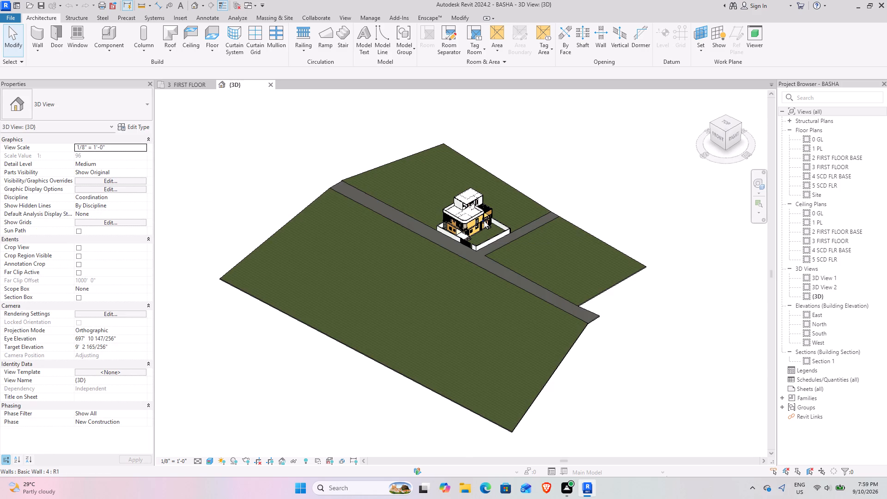
Examine the house exterior, front gate and boundary walls in the 3D view from several angles.
{"action": "scroll", "coordinate": [466, 235], "scroll_direction": "up", "scroll_amount": 4}
{"action": "scroll", "coordinate": [492, 169], "scroll_direction": "up", "scroll_amount": 9}
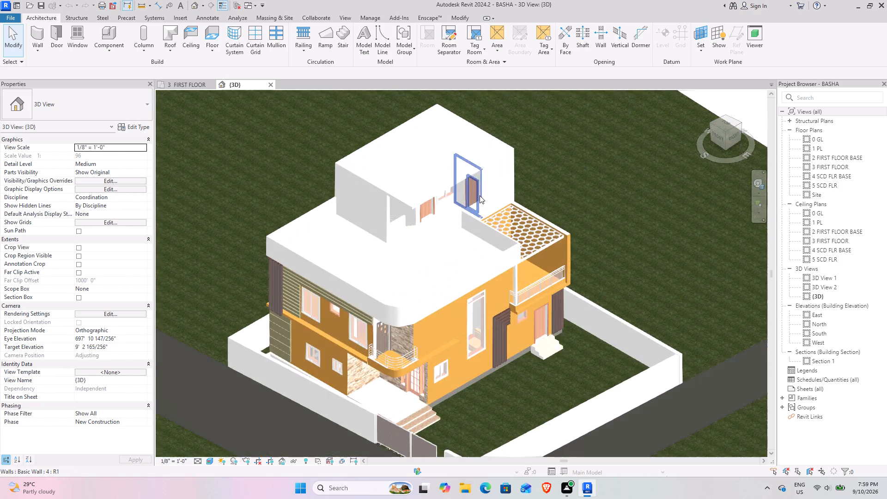
{"action": "scroll", "coordinate": [480, 195], "scroll_direction": "up", "scroll_amount": 2}
{"action": "middle_click_drag", "start_coordinate": [449, 284], "coordinate": [448, 246], "text": "shift"}
{"action": "middle_click_drag", "start_coordinate": [436, 363], "coordinate": [435, 285]}
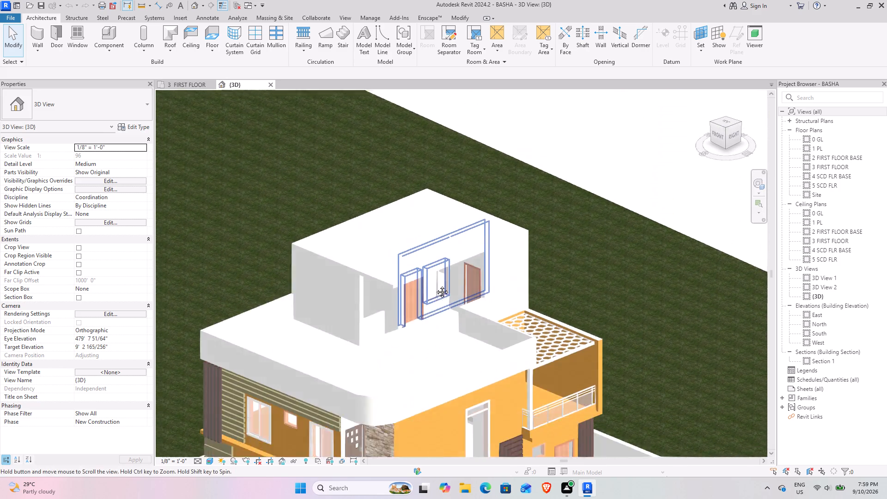
{"action": "middle_click_drag", "start_coordinate": [435, 285], "coordinate": [448, 181]}
{"action": "scroll", "coordinate": [461, 387], "scroll_direction": "up", "scroll_amount": 4}
{"action": "scroll", "coordinate": [463, 383], "scroll_direction": "down", "scroll_amount": 5}
{"action": "middle_click_drag", "start_coordinate": [462, 398], "coordinate": [491, 369], "text": "shift"}
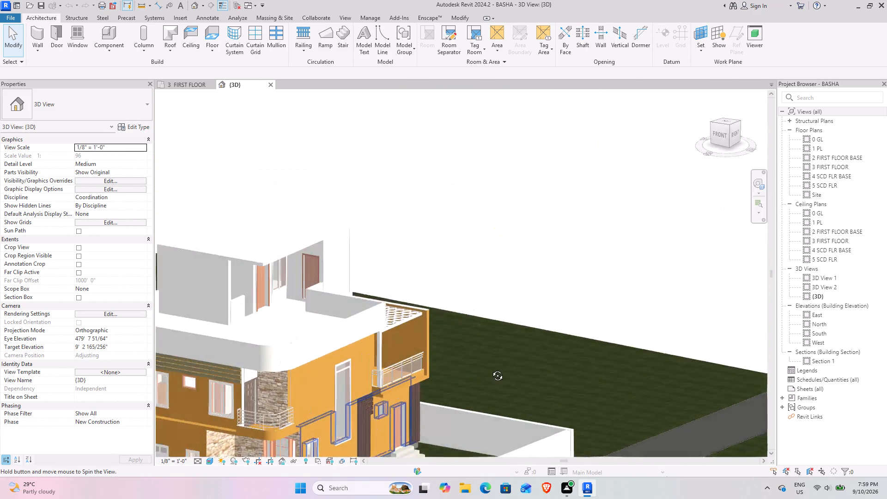
{"action": "middle_click_drag", "start_coordinate": [491, 369], "coordinate": [623, 383], "text": "shift"}
{"action": "middle_click_drag", "start_coordinate": [624, 383], "coordinate": [598, 258]}
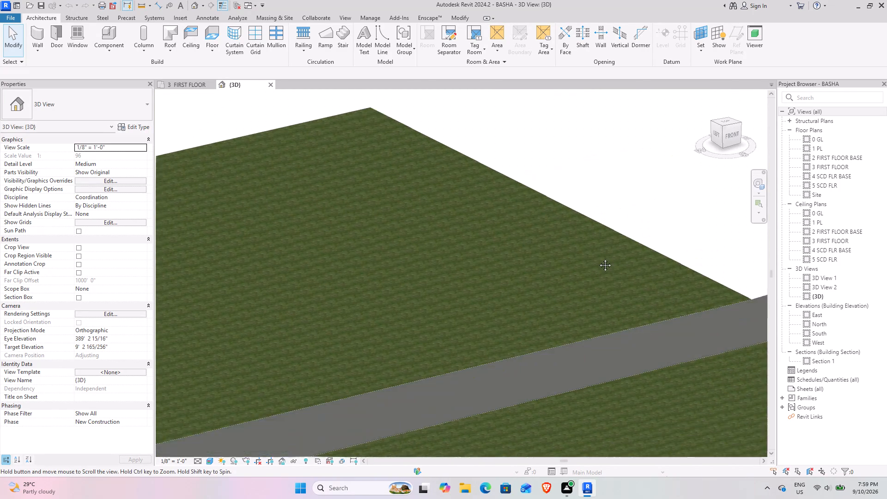
{"action": "middle_click_drag", "start_coordinate": [598, 258], "coordinate": [598, 250]}
{"action": "scroll", "coordinate": [525, 292], "scroll_direction": "down", "scroll_amount": 5}
{"action": "middle_click_drag", "start_coordinate": [398, 346], "coordinate": [271, 295], "text": "shift"}
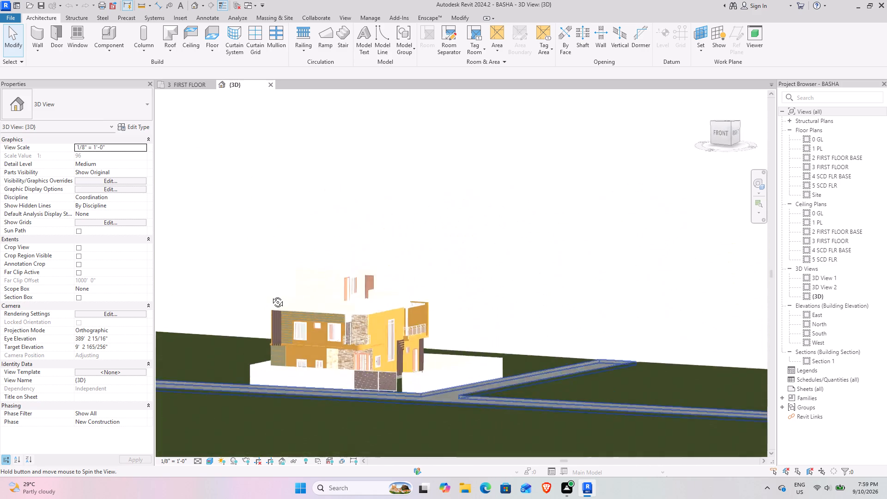
{"action": "middle_click_drag", "start_coordinate": [271, 295], "coordinate": [238, 317], "text": "shift"}
{"action": "scroll", "coordinate": [487, 310], "scroll_direction": "up", "scroll_amount": 4}
{"action": "scroll", "coordinate": [448, 342], "scroll_direction": "up", "scroll_amount": 4}
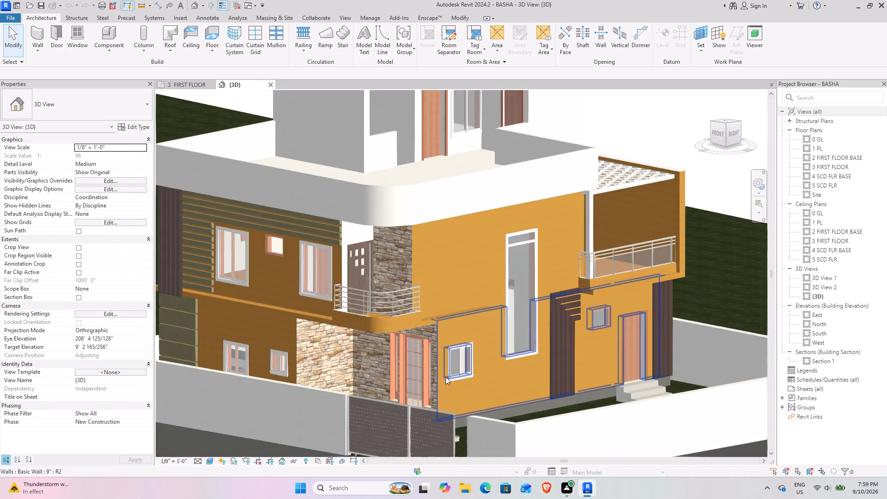
{"action": "middle_click_drag", "start_coordinate": [447, 377], "coordinate": [509, 312]}
{"action": "scroll", "coordinate": [510, 314], "scroll_direction": "down", "scroll_amount": 4}
{"action": "middle_click_drag", "start_coordinate": [516, 359], "coordinate": [494, 368], "text": "shift"}
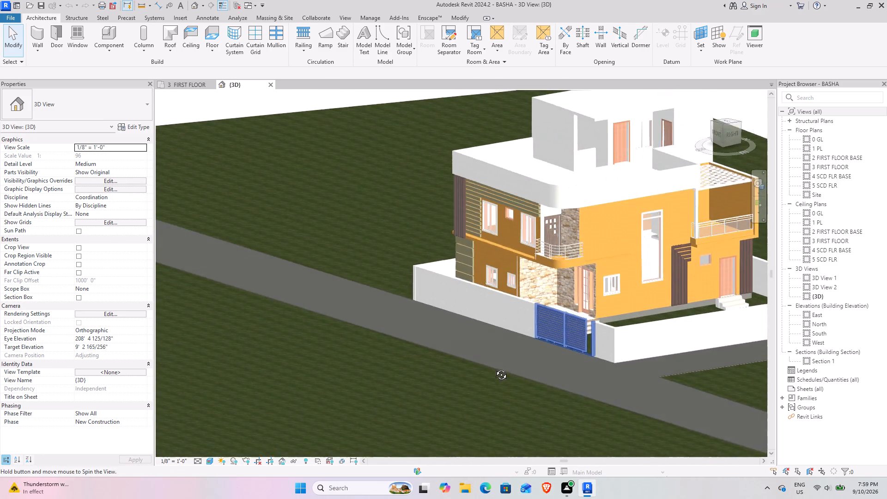
{"action": "middle_click_drag", "start_coordinate": [494, 368], "coordinate": [494, 369], "text": "shift"}
{"action": "middle_click_drag", "start_coordinate": [598, 306], "coordinate": [396, 363]}
{"action": "scroll", "coordinate": [497, 275], "scroll_direction": "up", "scroll_amount": 4}
{"action": "middle_click_drag", "start_coordinate": [352, 397], "coordinate": [424, 302]}
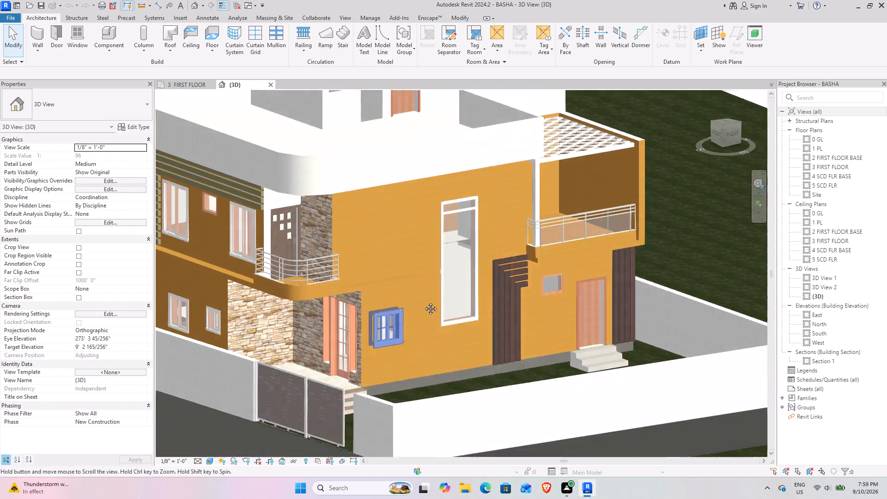
{"action": "middle_click_drag", "start_coordinate": [424, 302], "coordinate": [430, 293]}
{"action": "left_click", "coordinate": [543, 262]}
{"action": "left_click", "coordinate": [646, 407]}
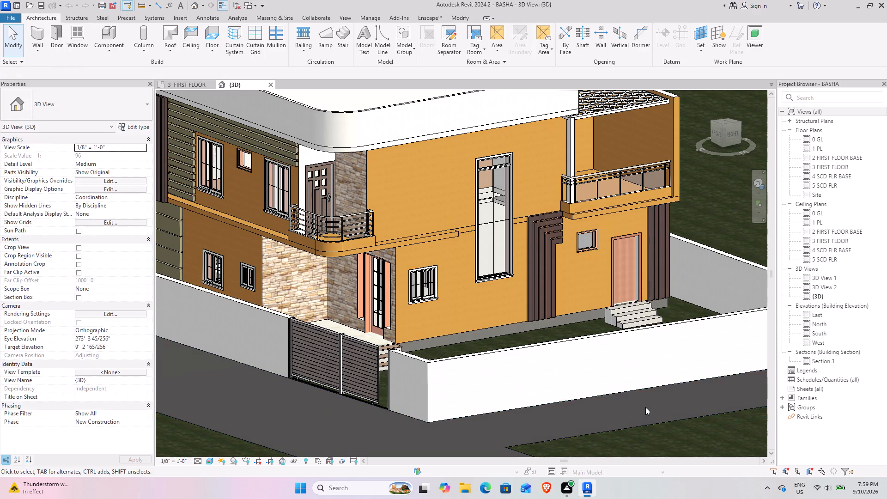
{"action": "left_click", "coordinate": [443, 359]}
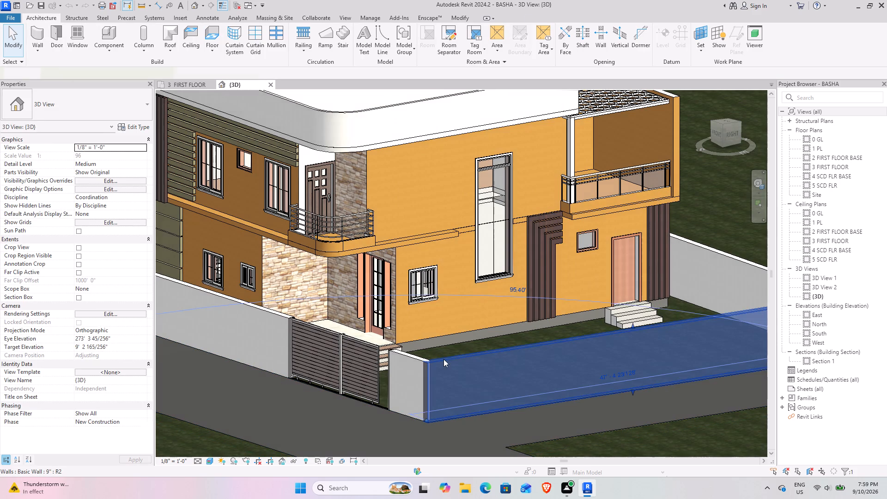
{"action": "scroll", "coordinate": [532, 363], "scroll_direction": "down", "scroll_amount": 3}
{"action": "left_click", "coordinate": [661, 410]}
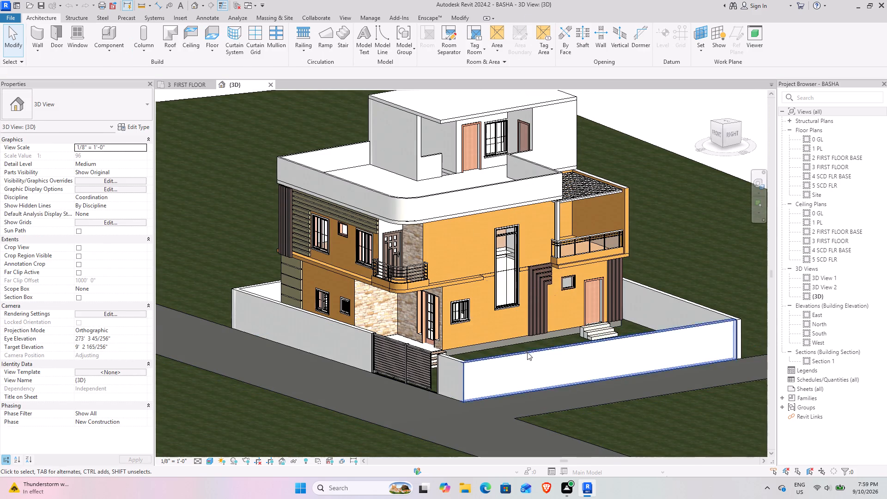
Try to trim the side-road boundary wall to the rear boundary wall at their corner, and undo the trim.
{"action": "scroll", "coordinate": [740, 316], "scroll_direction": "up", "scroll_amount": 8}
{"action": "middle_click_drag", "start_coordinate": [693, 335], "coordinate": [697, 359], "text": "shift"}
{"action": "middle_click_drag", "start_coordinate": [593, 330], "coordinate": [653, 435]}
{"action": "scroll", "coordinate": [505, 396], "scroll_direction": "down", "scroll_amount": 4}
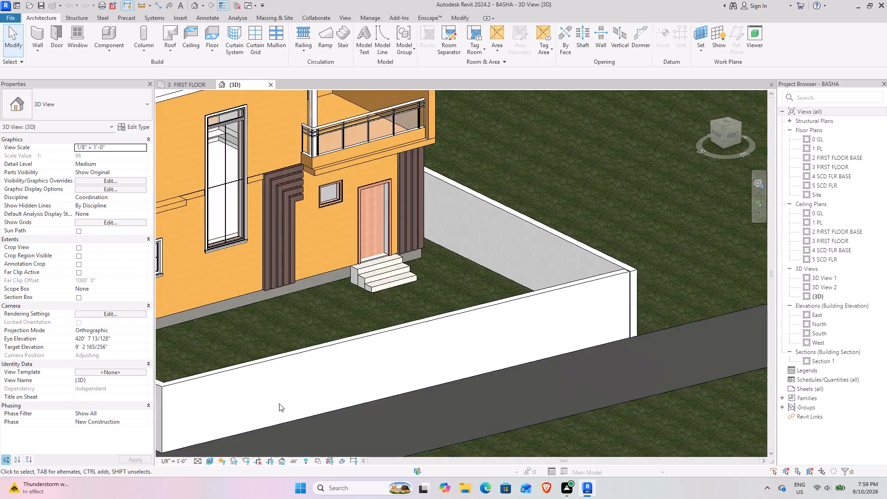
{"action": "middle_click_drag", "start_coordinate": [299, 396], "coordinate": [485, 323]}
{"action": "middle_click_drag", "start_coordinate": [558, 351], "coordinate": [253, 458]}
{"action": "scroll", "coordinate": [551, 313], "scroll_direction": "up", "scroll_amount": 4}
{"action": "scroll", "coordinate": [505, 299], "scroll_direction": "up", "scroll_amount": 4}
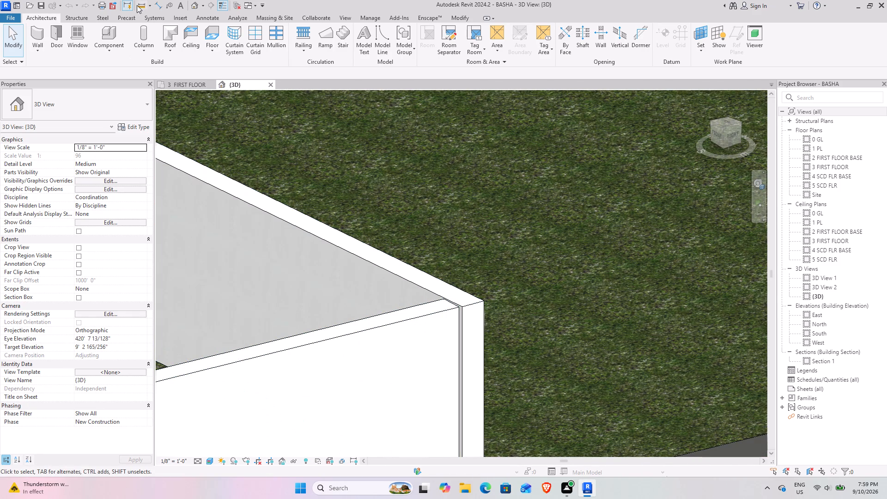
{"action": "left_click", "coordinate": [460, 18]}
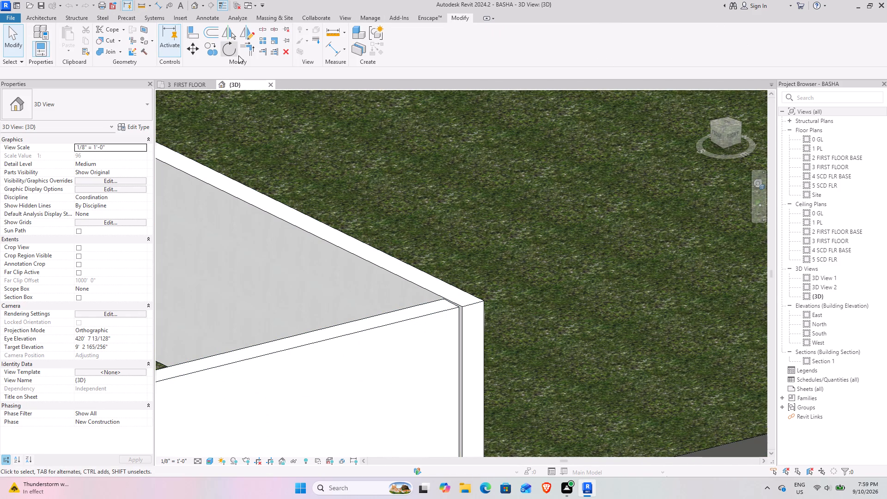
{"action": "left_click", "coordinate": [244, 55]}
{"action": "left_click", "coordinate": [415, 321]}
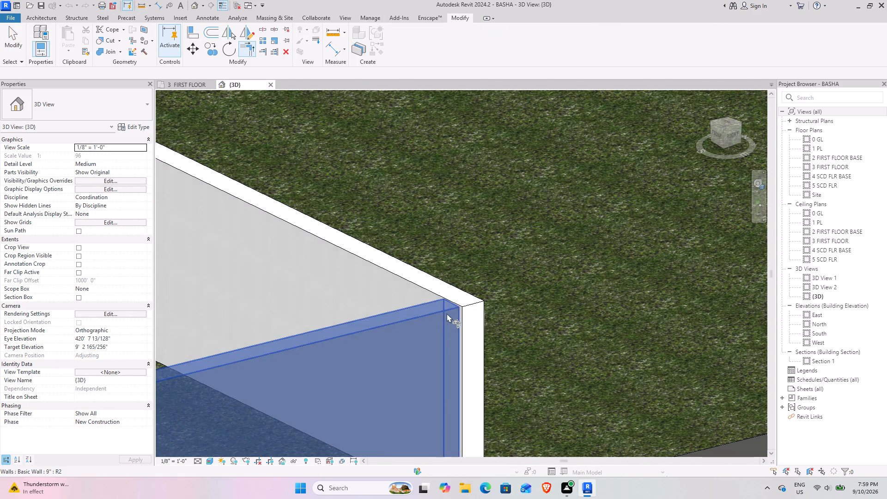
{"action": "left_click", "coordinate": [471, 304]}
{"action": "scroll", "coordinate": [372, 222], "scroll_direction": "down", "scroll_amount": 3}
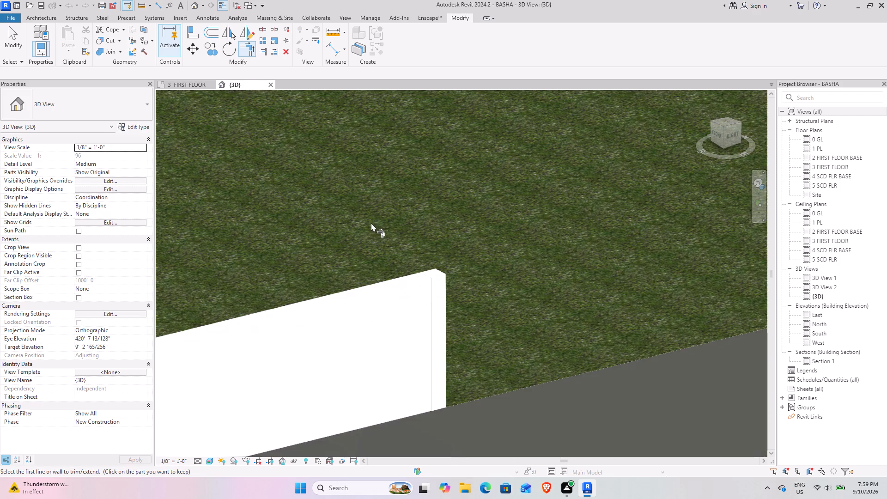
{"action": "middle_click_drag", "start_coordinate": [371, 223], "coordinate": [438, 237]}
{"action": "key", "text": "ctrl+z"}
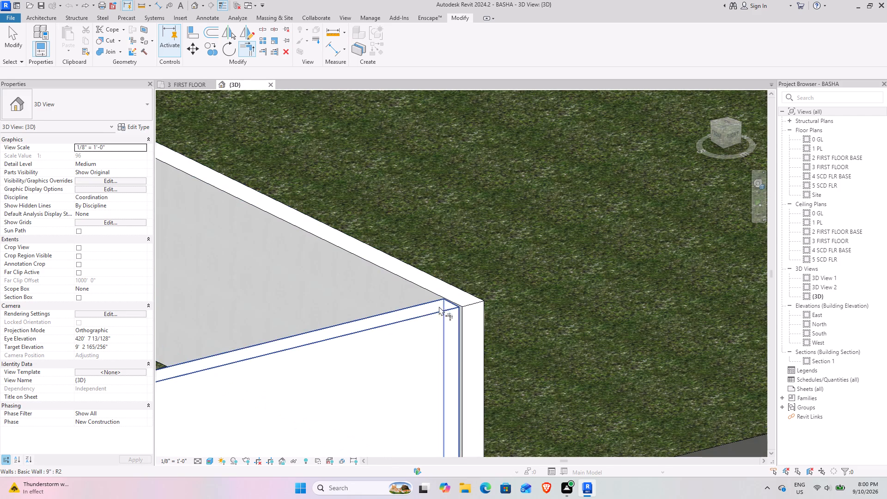
Trim/extend the side-road boundary wall and the rear boundary wall to form a clean corner.
{"action": "left_click", "coordinate": [420, 320]}
{"action": "left_click", "coordinate": [420, 272]}
{"action": "scroll", "coordinate": [372, 280], "scroll_direction": "down", "scroll_amount": 4}
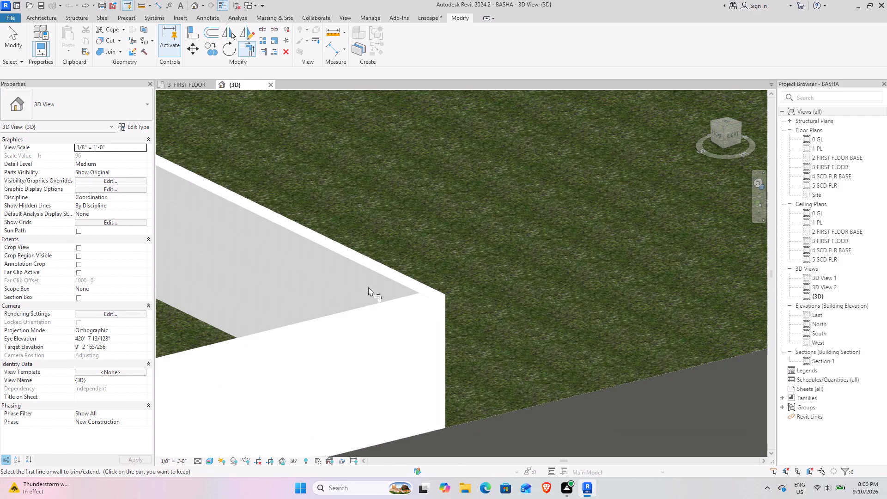
{"action": "middle_click_drag", "start_coordinate": [363, 286], "coordinate": [451, 263]}
{"action": "left_click", "coordinate": [14, 51]}
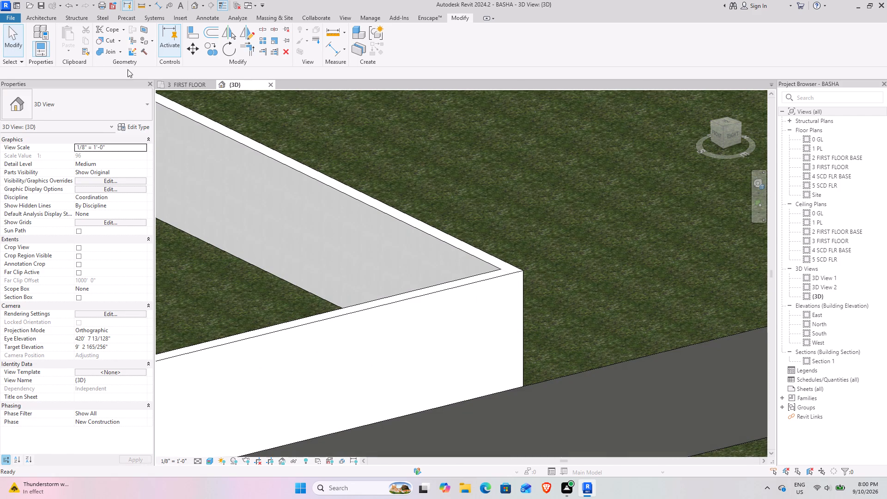
Examine the house's front facade, gate and full boundary wall in the 3D view.
{"action": "scroll", "coordinate": [362, 327], "scroll_direction": "down", "scroll_amount": 10}
{"action": "middle_click_drag", "start_coordinate": [299, 311], "coordinate": [365, 333], "text": "shift"}
{"action": "middle_click_drag", "start_coordinate": [199, 326], "coordinate": [709, 397]}
{"action": "scroll", "coordinate": [346, 288], "scroll_direction": "up", "scroll_amount": 4}
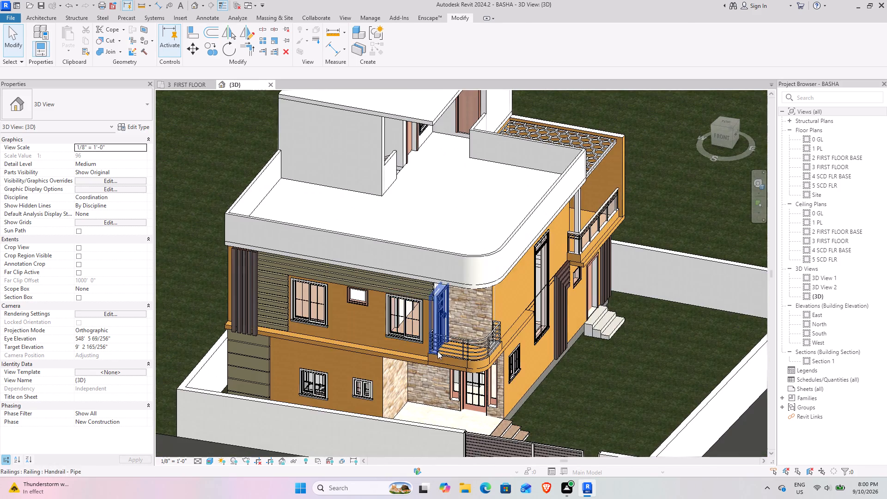
{"action": "middle_click_drag", "start_coordinate": [427, 346], "coordinate": [388, 286]}
{"action": "middle_click_drag", "start_coordinate": [507, 359], "coordinate": [501, 341], "text": "shift"}
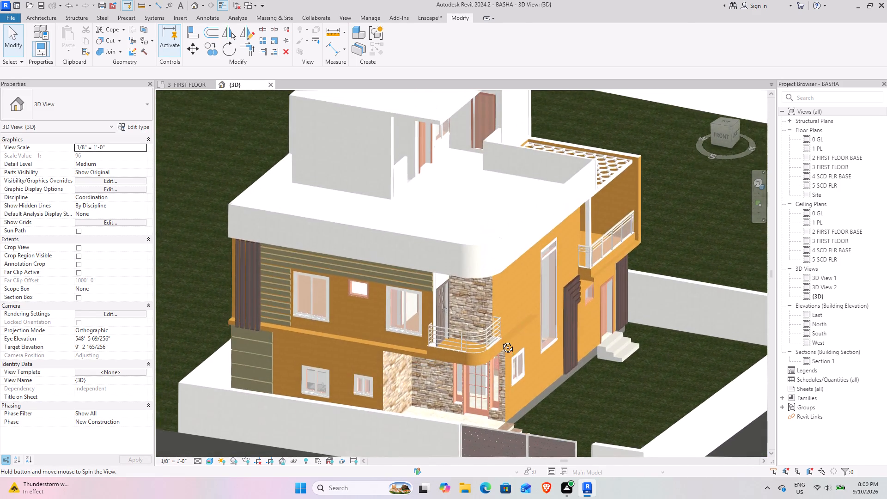
{"action": "middle_click_drag", "start_coordinate": [501, 341], "coordinate": [516, 386], "text": "shift"}
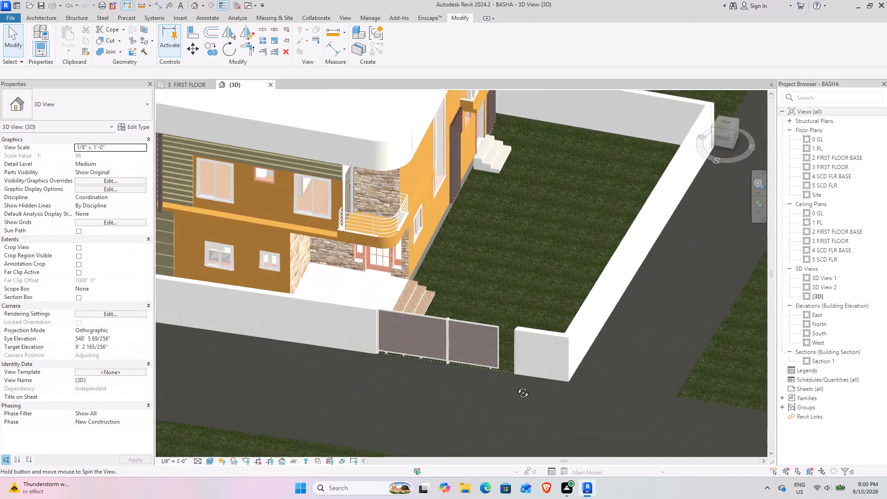
{"action": "middle_click_drag", "start_coordinate": [516, 386], "coordinate": [514, 390], "text": "shift"}
{"action": "scroll", "coordinate": [519, 377], "scroll_direction": "down", "scroll_amount": 4}
{"action": "middle_click_drag", "start_coordinate": [560, 314], "coordinate": [553, 339]}
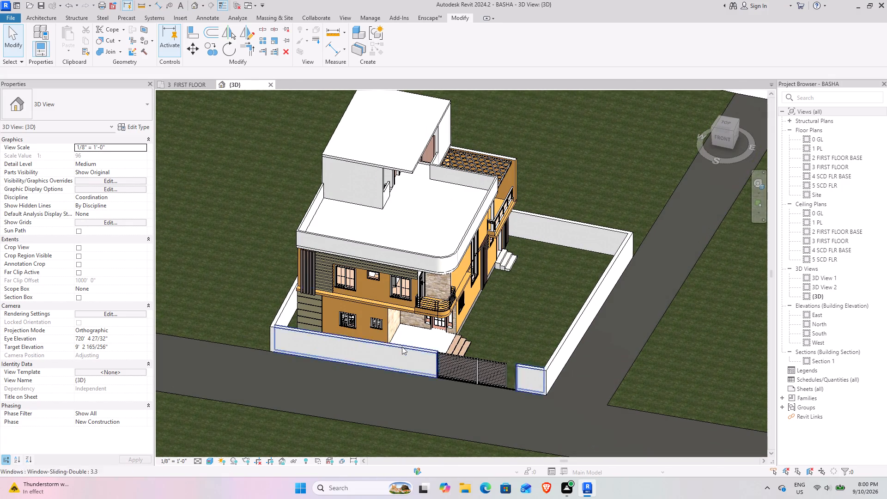
Switch to Navisworks Manage 2024.
{"action": "left_click", "coordinate": [335, 493]}
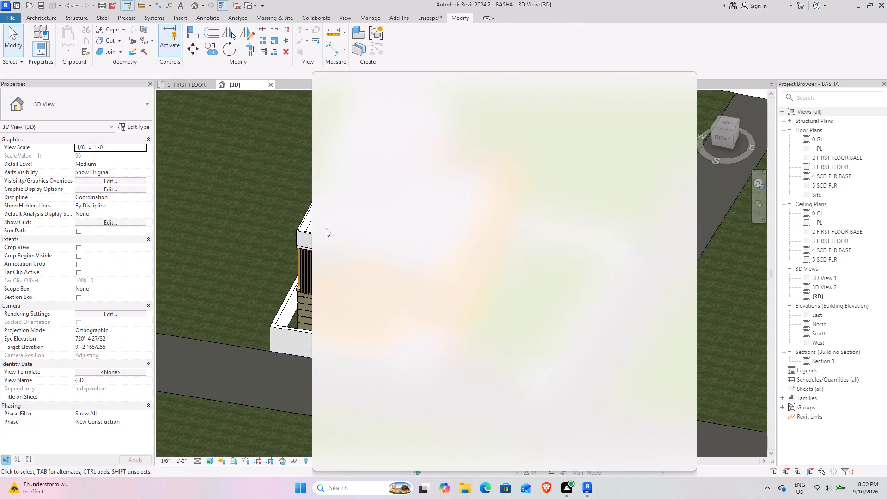
{"action": "left_click", "coordinate": [366, 101]}
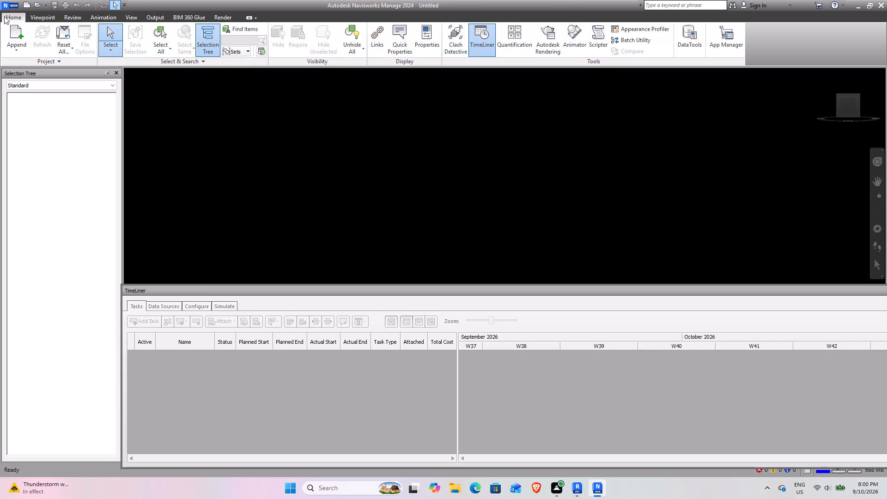
Open the BASHA Navisworks File Set from the naviswork folder.
{"action": "left_click", "coordinate": [9, 0]}
{"action": "left_click", "coordinate": [25, 52]}
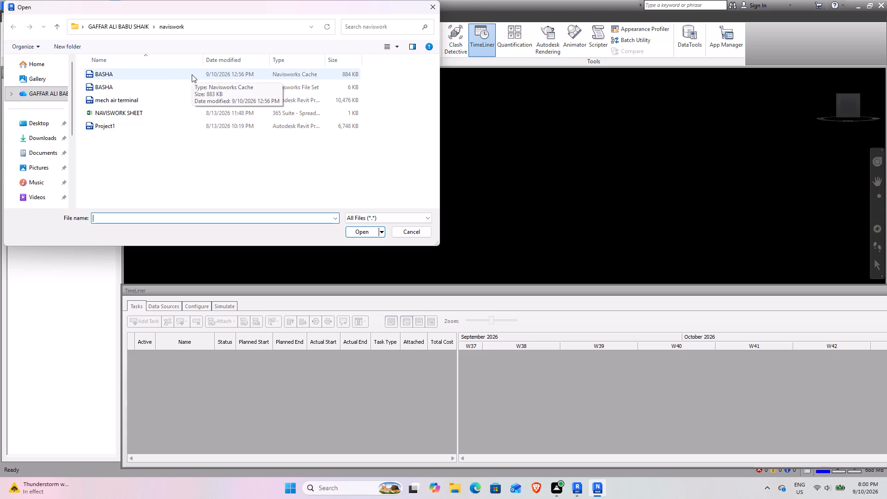
{"action": "left_click", "coordinate": [201, 84]}
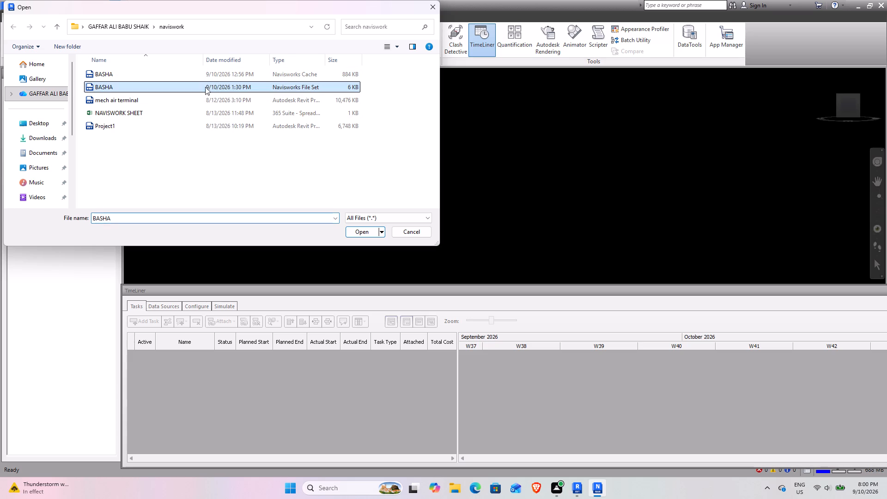
{"action": "left_click", "coordinate": [364, 231]}
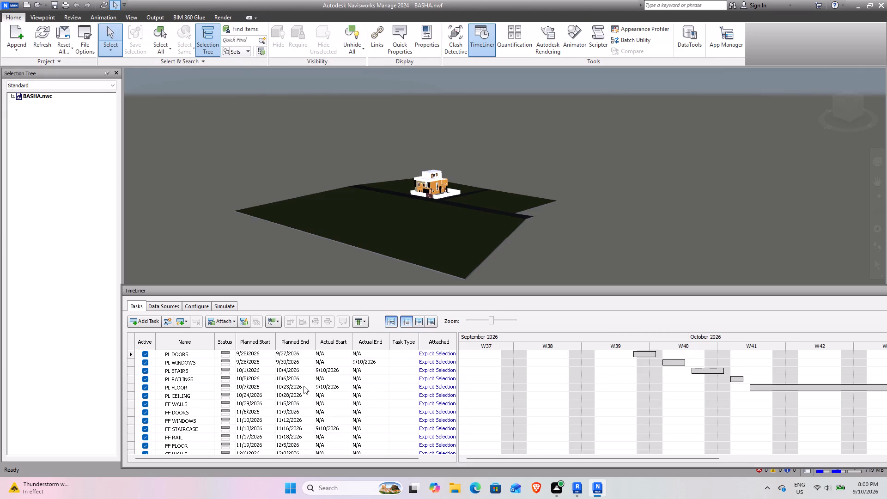
Review the TimeLiner task list with its planned and actual dates, from the GL tasks through the FF tasks.
{"action": "scroll", "coordinate": [235, 384], "scroll_direction": "up", "scroll_amount": 3}
{"action": "left_click", "coordinate": [303, 423]}
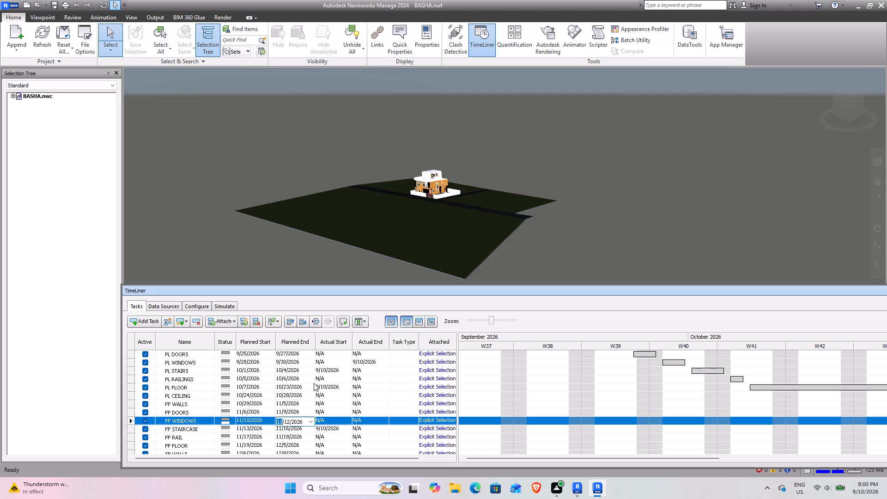
{"action": "scroll", "coordinate": [308, 383], "scroll_direction": "up", "scroll_amount": 5}
{"action": "scroll", "coordinate": [279, 400], "scroll_direction": "down", "scroll_amount": 4}
{"action": "left_click", "coordinate": [209, 425]}
{"action": "scroll", "coordinate": [213, 413], "scroll_direction": "down", "scroll_amount": 2}
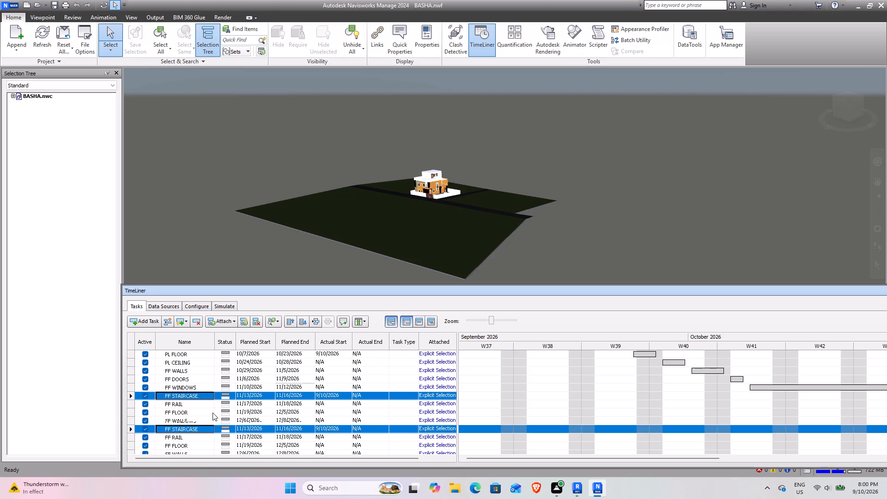
{"action": "scroll", "coordinate": [213, 413], "scroll_direction": "down", "scroll_amount": 7}
{"action": "scroll", "coordinate": [241, 422], "scroll_direction": "up", "scroll_amount": 7}
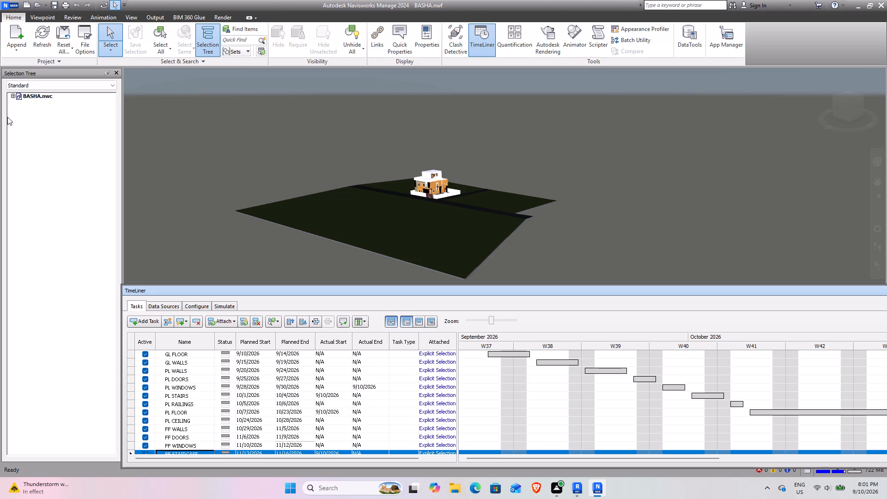
Examine the house, its front gate and boundary wall up close in the 3D view.
{"action": "scroll", "coordinate": [332, 211], "scroll_direction": "up", "scroll_amount": 4}
{"action": "scroll", "coordinate": [435, 187], "scroll_direction": "up", "scroll_amount": 4}
{"action": "scroll", "coordinate": [514, 147], "scroll_direction": "up", "scroll_amount": 5}
{"action": "scroll", "coordinate": [589, 205], "scroll_direction": "up", "scroll_amount": 2}
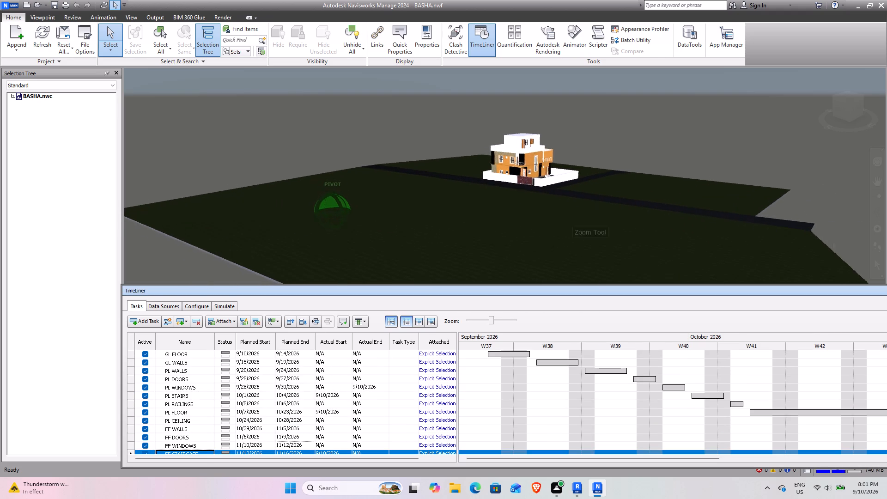
{"action": "scroll", "coordinate": [591, 201], "scroll_direction": "up", "scroll_amount": 1}
{"action": "middle_click_drag", "start_coordinate": [598, 199], "coordinate": [495, 234]}
{"action": "scroll", "coordinate": [468, 214], "scroll_direction": "up", "scroll_amount": 10}
{"action": "scroll", "coordinate": [488, 151], "scroll_direction": "up", "scroll_amount": 5}
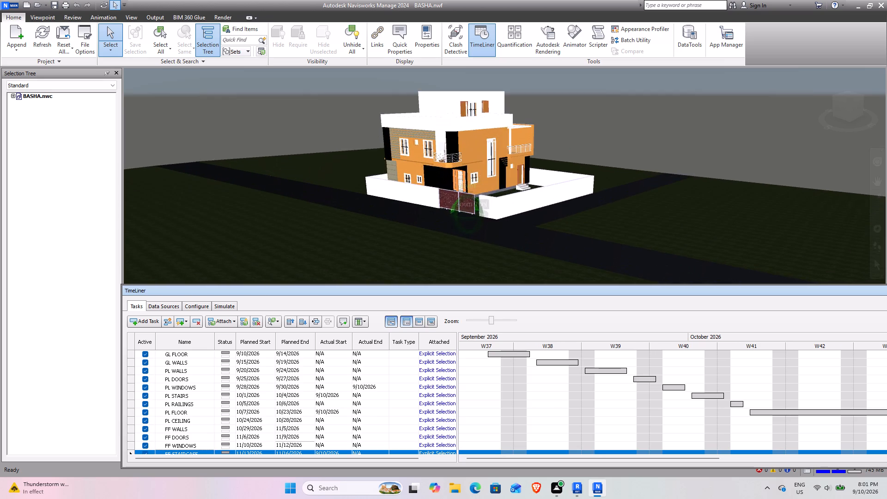
{"action": "middle_click_drag", "start_coordinate": [466, 172], "coordinate": [444, 287]}
{"action": "scroll", "coordinate": [471, 227], "scroll_direction": "up", "scroll_amount": 5}
{"action": "middle_click_drag", "start_coordinate": [468, 227], "coordinate": [459, 97]}
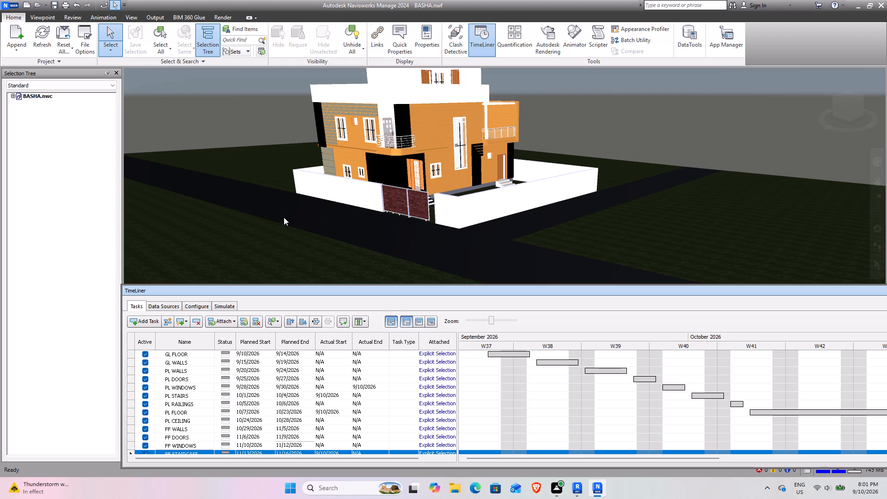
Set the task type of the GL FLOOR and GL WALLS tasks to Construct.
{"action": "left_click", "coordinate": [413, 341]}
{"action": "left_click", "coordinate": [411, 354]}
{"action": "scroll", "coordinate": [410, 356], "scroll_direction": "up", "scroll_amount": 5}
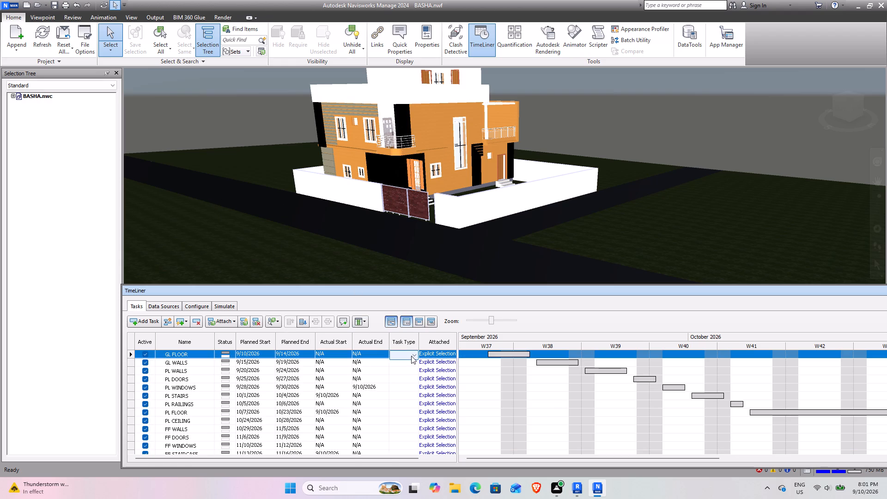
{"action": "left_click", "coordinate": [415, 355]}
{"action": "left_click", "coordinate": [401, 368]}
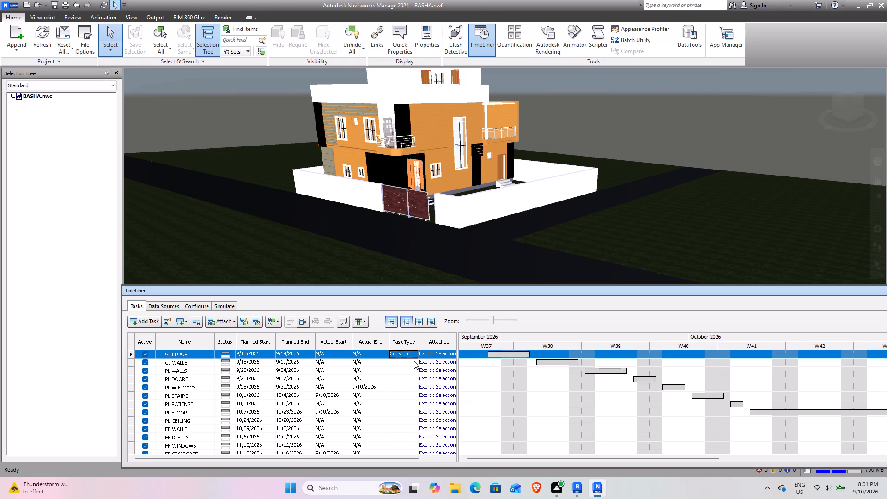
{"action": "left_click", "coordinate": [414, 361]}
{"action": "left_click", "coordinate": [414, 361]}
{"action": "left_click", "coordinate": [404, 375]}
Set the task type of PL WALLS, PL DOORS, PL WINDOWS and PL STAIRS to Construct.
{"action": "double_click", "coordinate": [414, 374]}
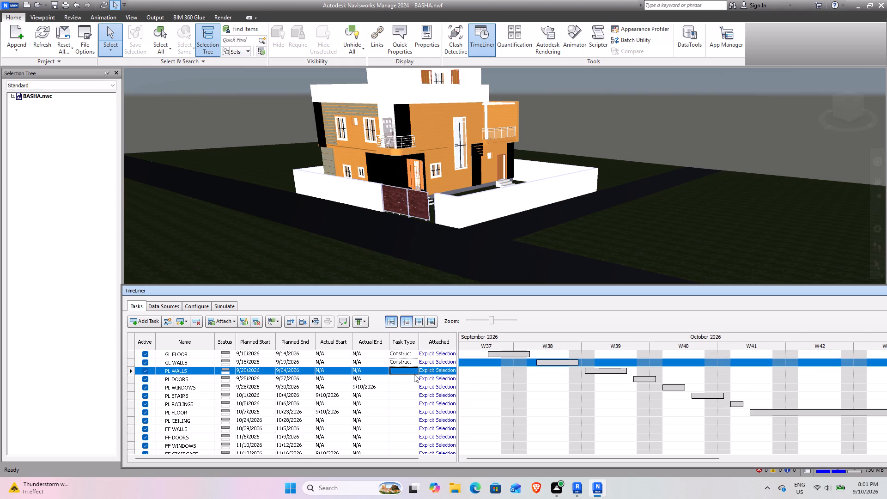
{"action": "left_click", "coordinate": [403, 382]}
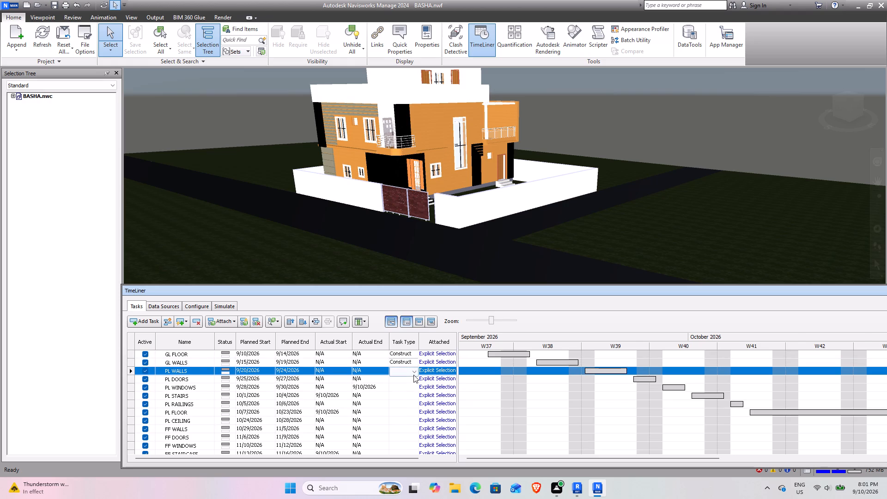
{"action": "left_click", "coordinate": [414, 373]}
{"action": "left_click", "coordinate": [407, 383]}
{"action": "double_click", "coordinate": [413, 379]}
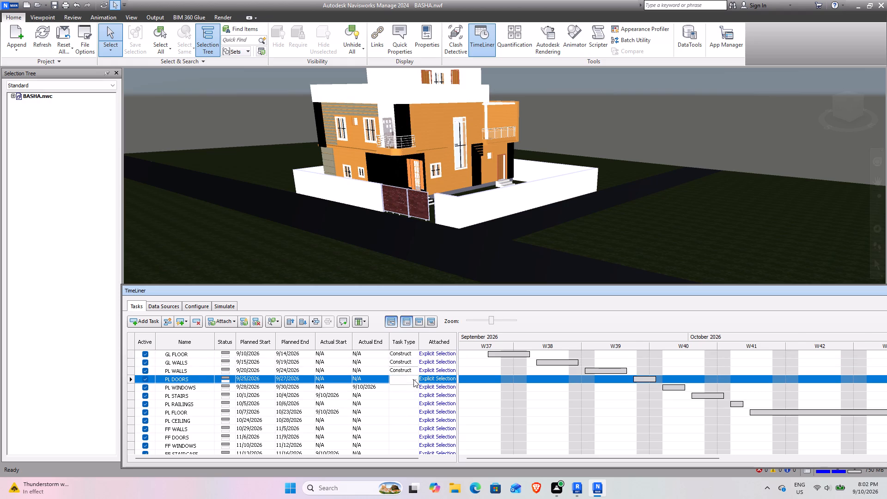
{"action": "left_click", "coordinate": [401, 396]}
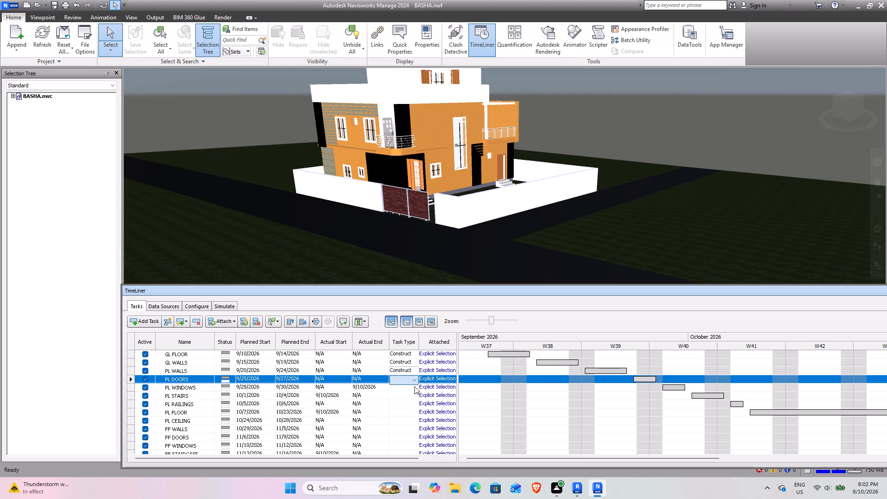
{"action": "double_click", "coordinate": [414, 386]}
{"action": "left_click", "coordinate": [407, 400]}
{"action": "double_click", "coordinate": [410, 394]}
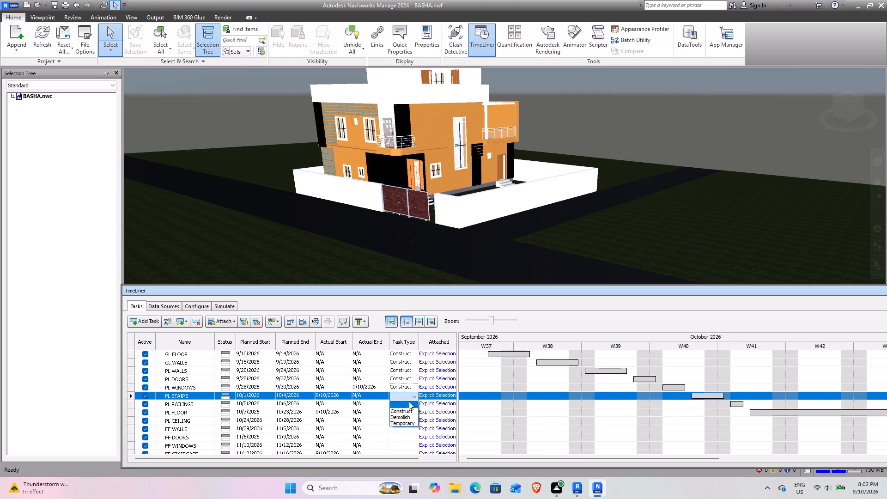
{"action": "left_click", "coordinate": [405, 411]}
Set the task type of PL RAILINGS, PL FLOOR and PL CEILING to Construct.
{"action": "double_click", "coordinate": [406, 402]}
{"action": "left_click", "coordinate": [404, 416]}
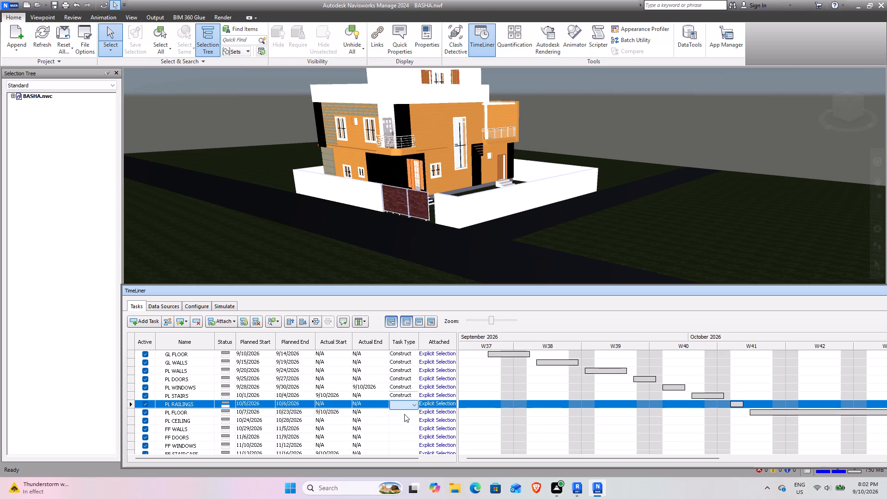
{"action": "double_click", "coordinate": [405, 410]}
{"action": "left_click", "coordinate": [401, 431]}
{"action": "left_click", "coordinate": [403, 411]}
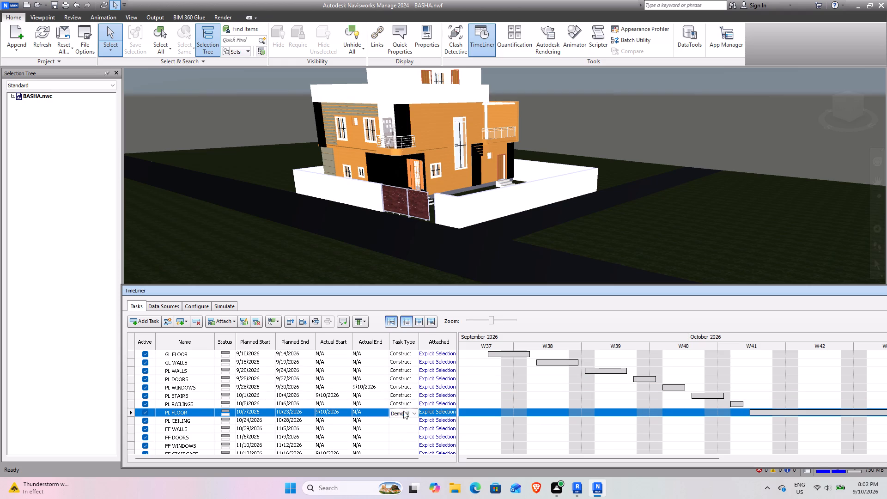
{"action": "left_click", "coordinate": [403, 411]}
{"action": "left_click", "coordinate": [405, 426]}
{"action": "double_click", "coordinate": [405, 417]}
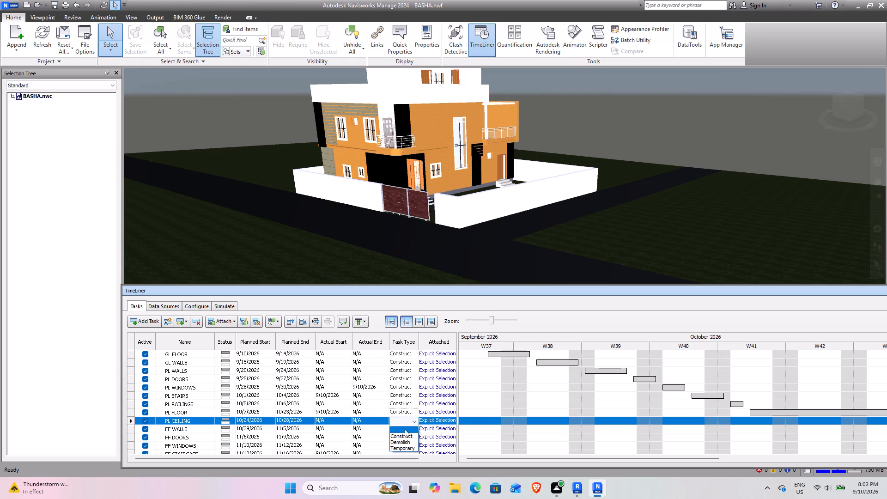
{"action": "left_click", "coordinate": [404, 432]}
{"action": "left_click", "coordinate": [401, 428]}
{"action": "left_click", "coordinate": [401, 423]}
{"action": "left_click", "coordinate": [401, 423]}
{"action": "left_click", "coordinate": [402, 435]}
Set the task type of all FF tasks, from FF WALLS through FF FLOOR, to Construct.
{"action": "scroll", "coordinate": [415, 413], "scroll_direction": "down", "scroll_amount": 4}
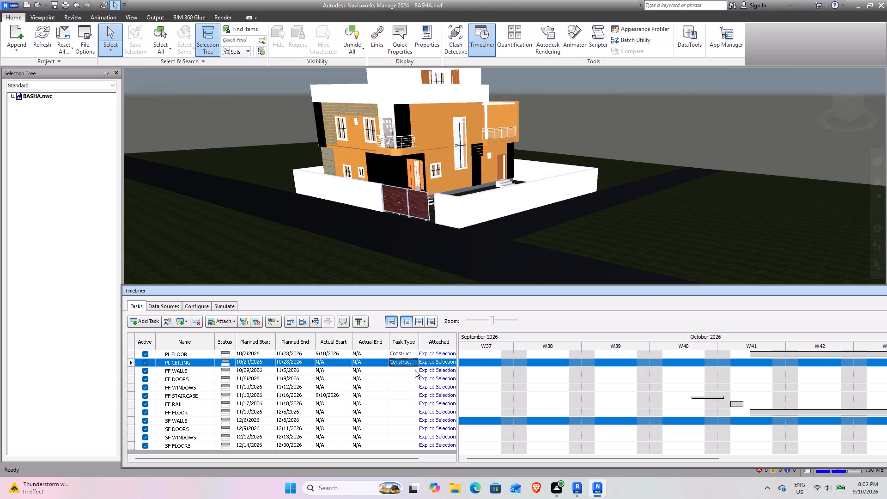
{"action": "double_click", "coordinate": [412, 372]}
{"action": "left_click", "coordinate": [400, 389]}
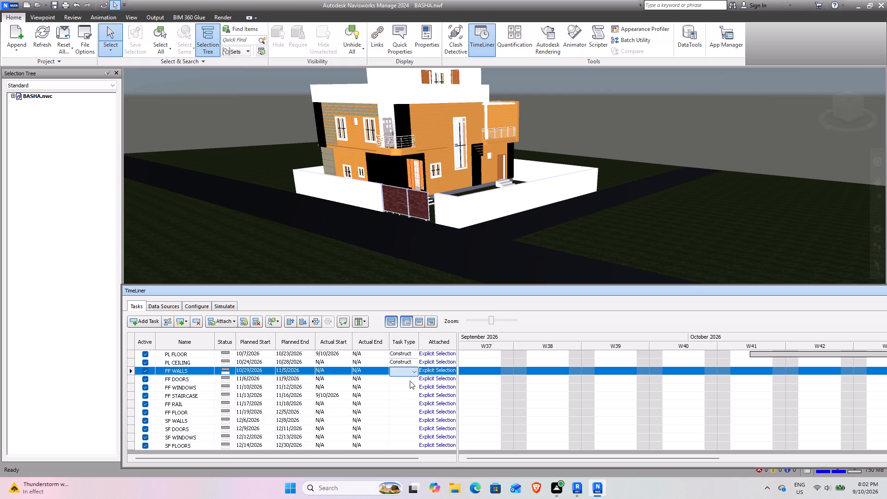
{"action": "double_click", "coordinate": [413, 380]}
{"action": "left_click", "coordinate": [407, 393]}
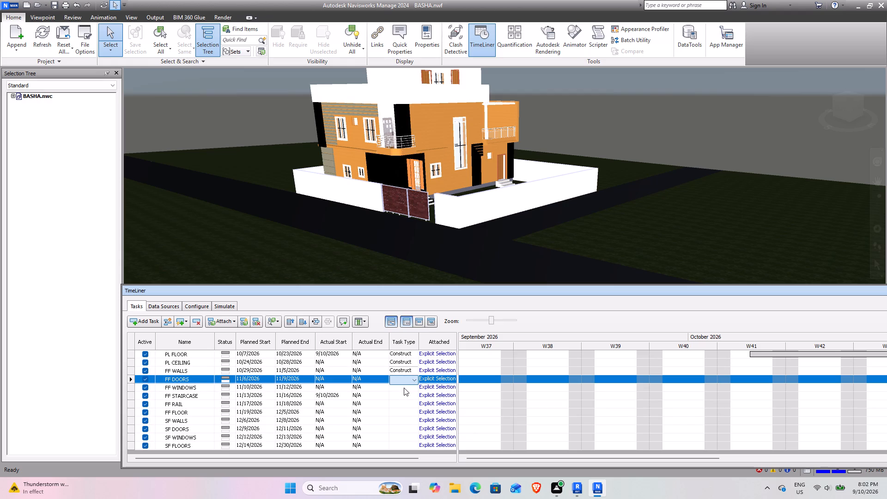
{"action": "double_click", "coordinate": [404, 388]}
{"action": "left_click", "coordinate": [404, 404]}
{"action": "double_click", "coordinate": [404, 394]}
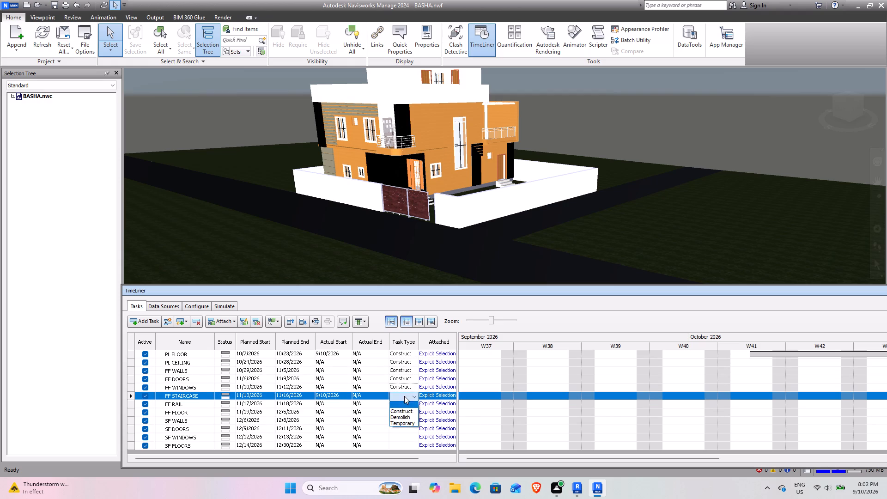
{"action": "left_click", "coordinate": [404, 413]}
{"action": "double_click", "coordinate": [406, 406]}
{"action": "left_click", "coordinate": [405, 420]}
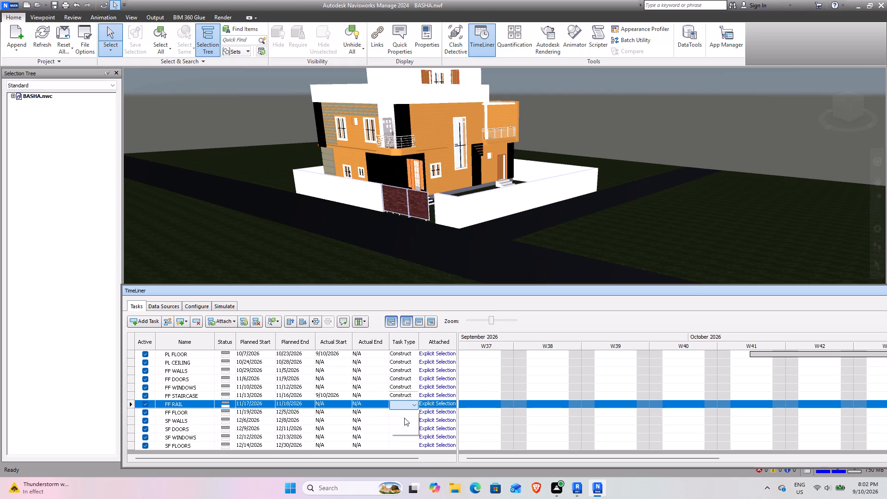
{"action": "left_click", "coordinate": [404, 412]}
{"action": "left_click", "coordinate": [404, 412]}
{"action": "left_click", "coordinate": [402, 428]}
Set the task type of SF WALLS, SF DOORS, SF WINDOWS and SF FLOORS to Construct.
{"action": "double_click", "coordinate": [401, 423]}
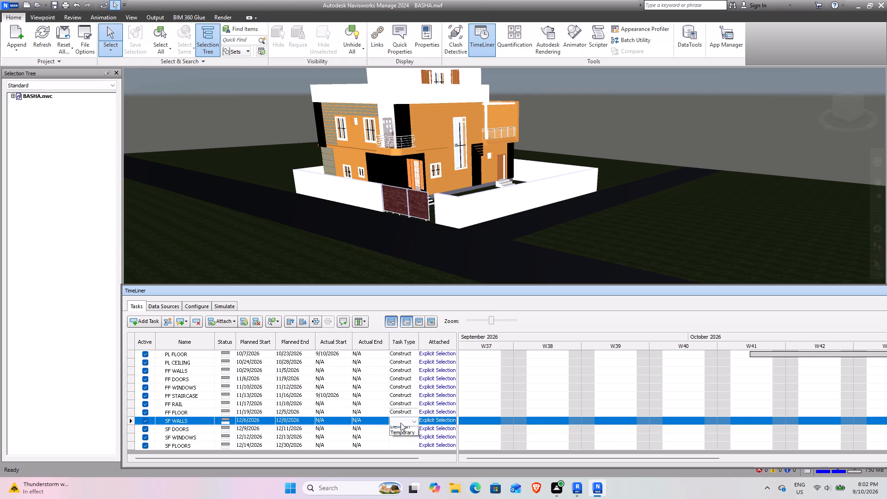
{"action": "left_click", "coordinate": [401, 437]}
{"action": "double_click", "coordinate": [400, 430]}
{"action": "left_click", "coordinate": [400, 444]}
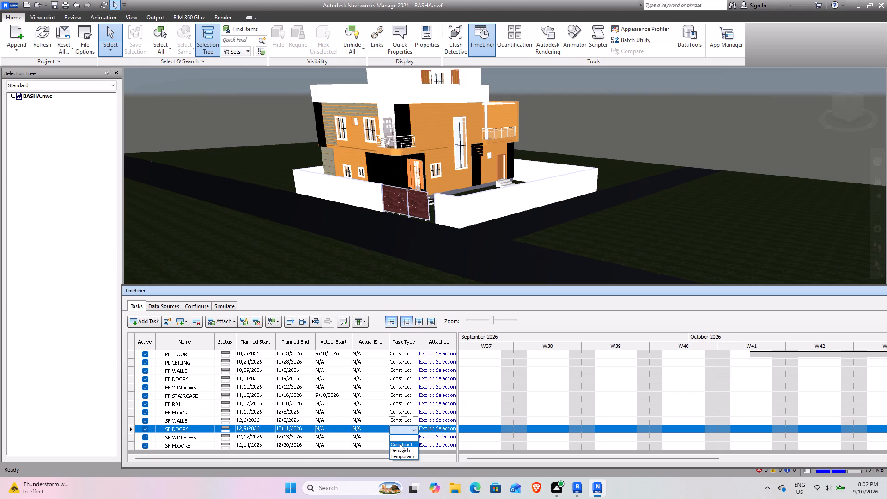
{"action": "left_click", "coordinate": [401, 430]}
{"action": "double_click", "coordinate": [401, 440]}
{"action": "left_click", "coordinate": [405, 455]}
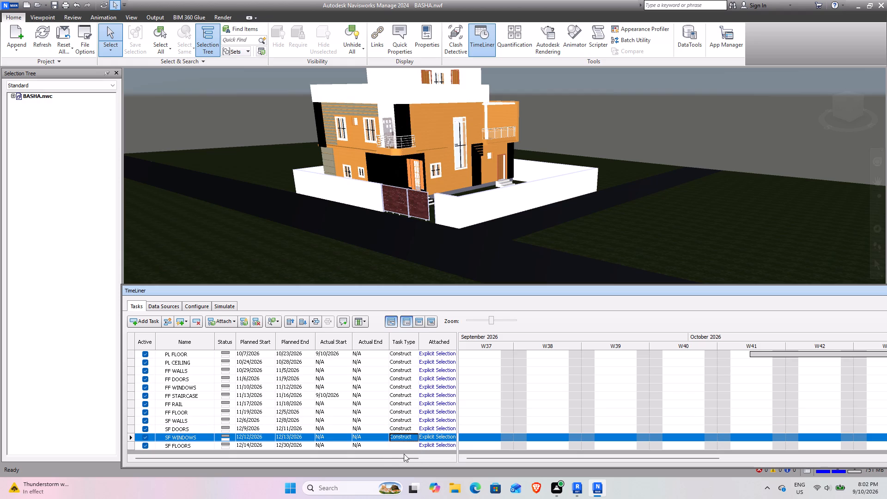
{"action": "scroll", "coordinate": [403, 428], "scroll_direction": "down", "scroll_amount": 5}
{"action": "double_click", "coordinate": [400, 445]}
{"action": "left_click", "coordinate": [412, 462]}
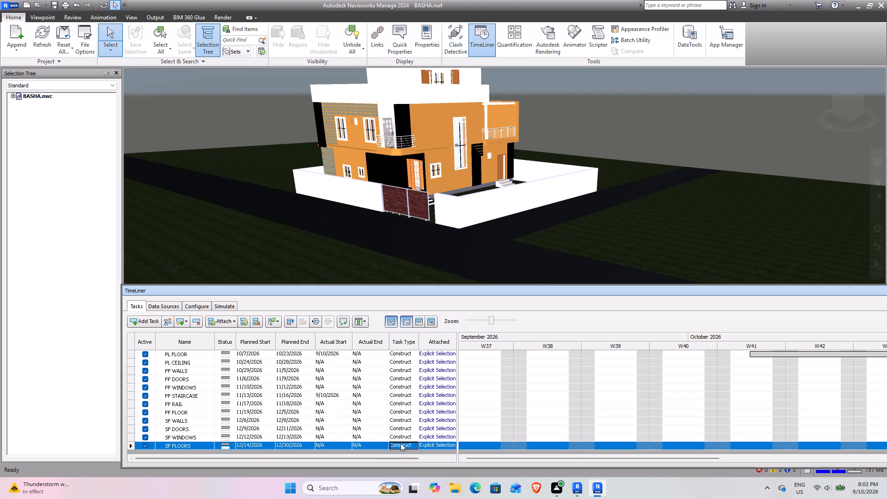
{"action": "scroll", "coordinate": [379, 423], "scroll_direction": "down", "scroll_amount": 4}
{"action": "scroll", "coordinate": [372, 420], "scroll_direction": "up", "scroll_amount": 10}
{"action": "scroll", "coordinate": [375, 399], "scroll_direction": "down", "scroll_amount": 8}
{"action": "scroll", "coordinate": [374, 395], "scroll_direction": "up", "scroll_amount": 4}
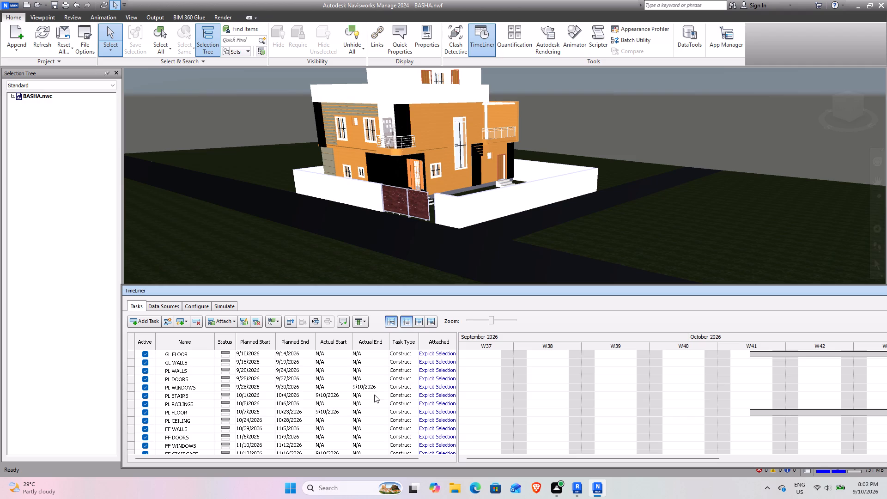
Scrub the construction simulation from 9/10/2026 through to 12/15/2026, and return it to the start date.
{"action": "left_click", "coordinate": [225, 307]}
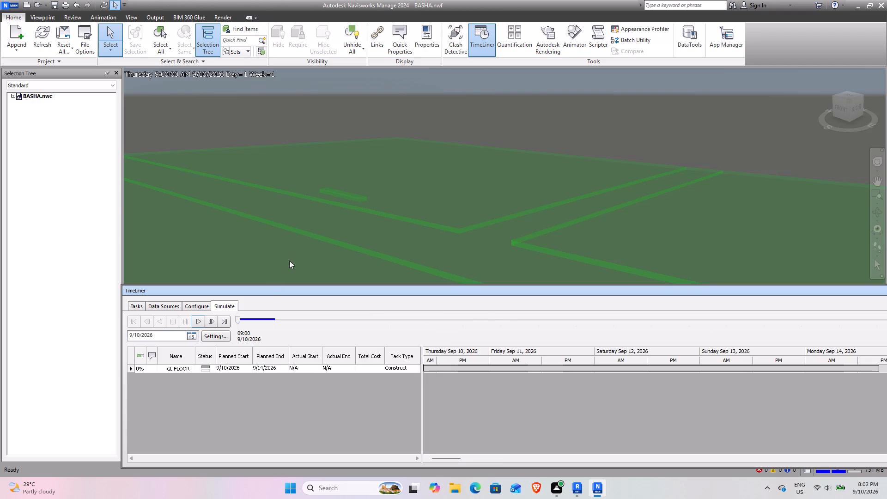
{"action": "scroll", "coordinate": [310, 191], "scroll_direction": "down", "scroll_amount": 3}
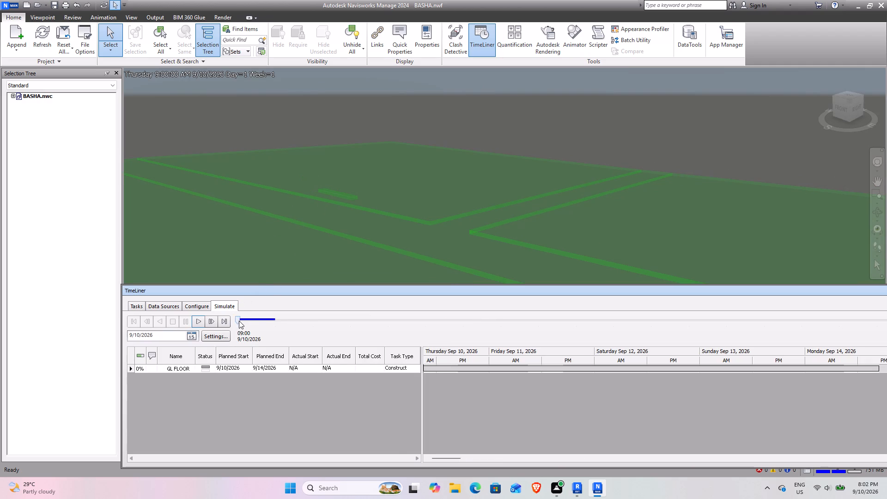
{"action": "left_click_drag", "start_coordinate": [239, 321], "coordinate": [294, 316]}
{"action": "left_click_drag", "start_coordinate": [294, 316], "coordinate": [347, 313]}
{"action": "left_click_drag", "start_coordinate": [347, 313], "coordinate": [386, 309]}
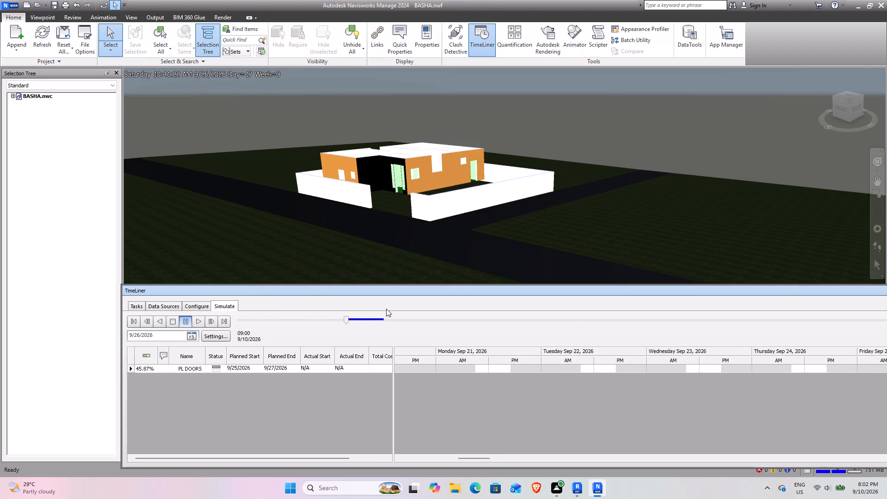
{"action": "left_click_drag", "start_coordinate": [386, 309], "coordinate": [386, 309]}
{"action": "left_click_drag", "start_coordinate": [348, 320], "coordinate": [383, 320]}
{"action": "left_click_drag", "start_coordinate": [382, 320], "coordinate": [428, 321]}
{"action": "left_click_drag", "start_coordinate": [428, 321], "coordinate": [476, 321]}
{"action": "left_click_drag", "start_coordinate": [474, 321], "coordinate": [584, 324]}
{"action": "left_click_drag", "start_coordinate": [584, 324], "coordinate": [640, 326]}
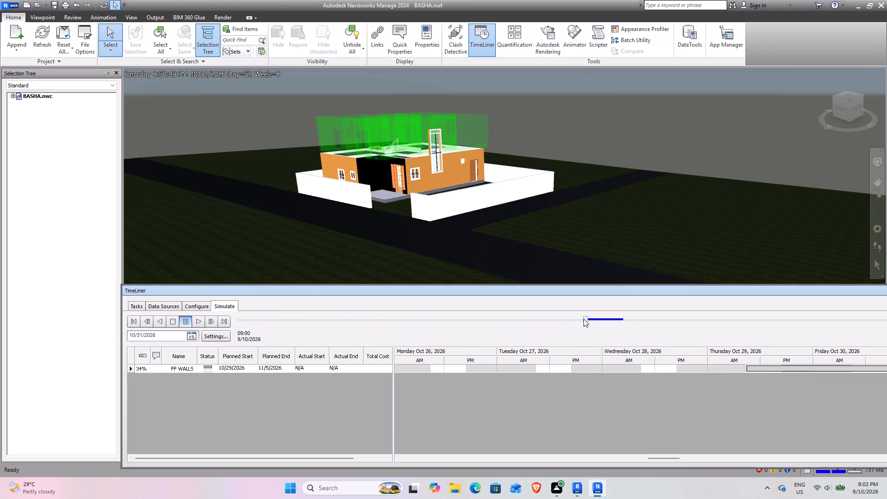
{"action": "left_click_drag", "start_coordinate": [583, 319], "coordinate": [882, 318]}
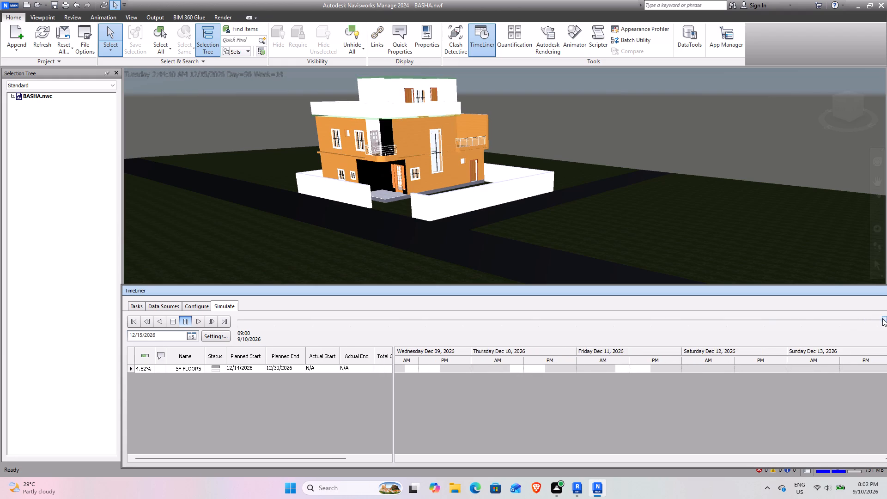
{"action": "left_click_drag", "start_coordinate": [882, 318], "coordinate": [114, 303]}
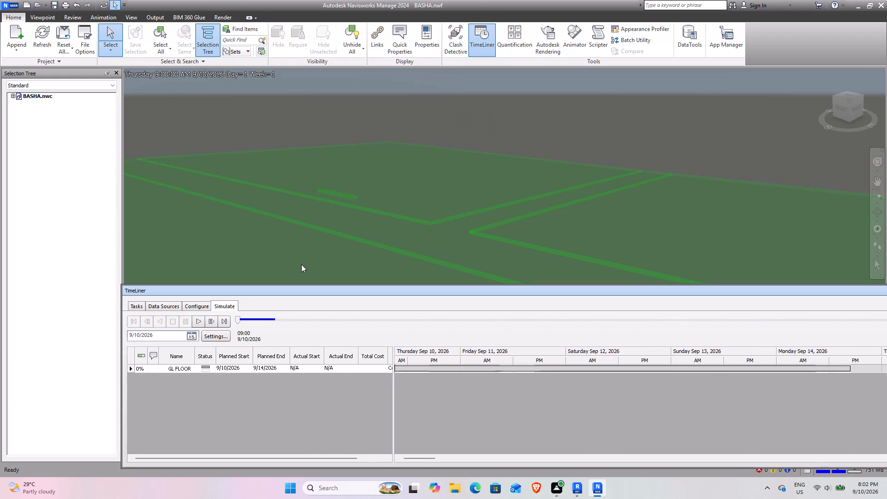
Examine the GL FLOOR ground and road layout in the 3D view at the simulation's start date.
{"action": "scroll", "coordinate": [328, 158], "scroll_direction": "down", "scroll_amount": 9}
{"action": "middle_click_drag", "start_coordinate": [383, 174], "coordinate": [403, 242]}
{"action": "scroll", "coordinate": [402, 238], "scroll_direction": "up", "scroll_amount": 4}
{"action": "middle_click_drag", "start_coordinate": [381, 243], "coordinate": [379, 238]}
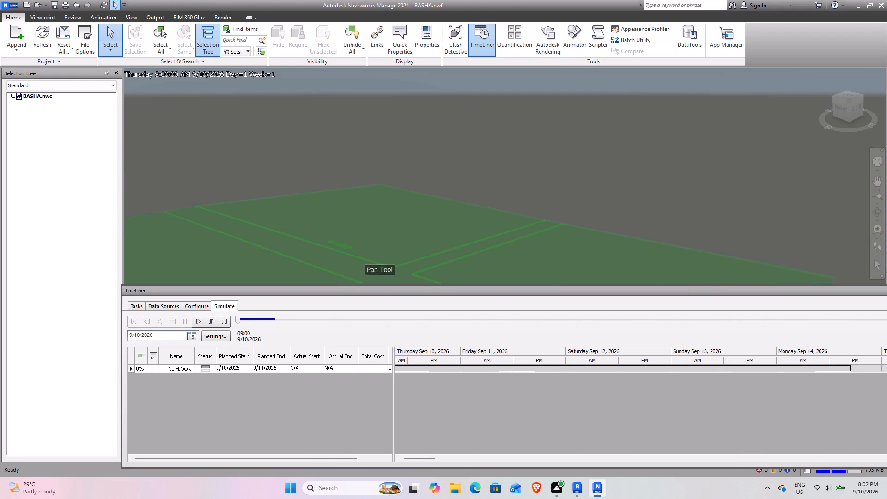
{"action": "middle_click_drag", "start_coordinate": [379, 238], "coordinate": [379, 173]}
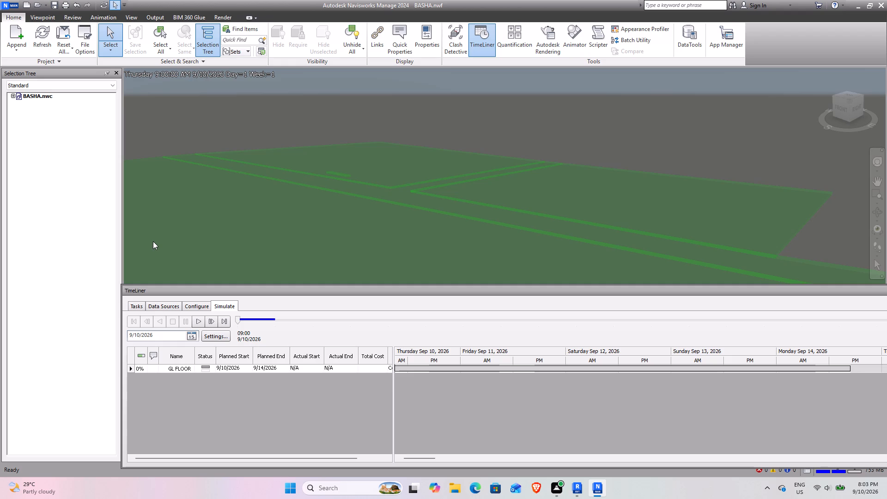
{"action": "scroll", "coordinate": [278, 253], "scroll_direction": "up", "scroll_amount": 3}
{"action": "scroll", "coordinate": [273, 228], "scroll_direction": "down", "scroll_amount": 2}
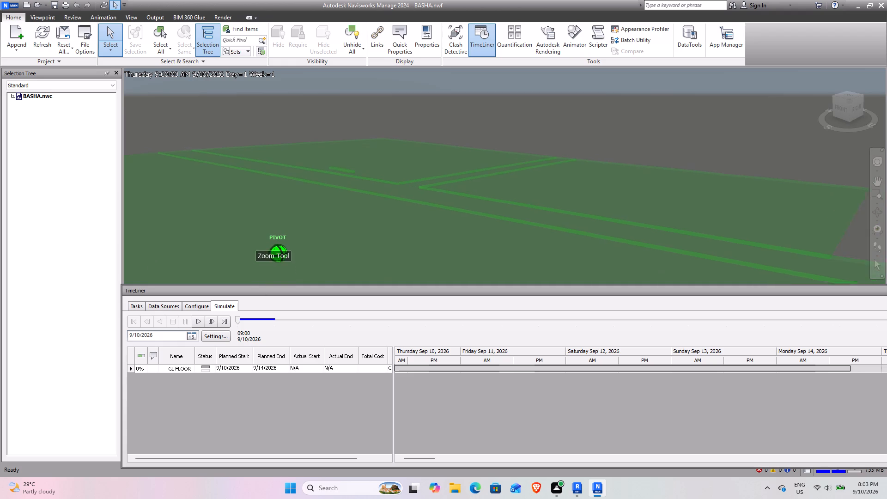
{"action": "scroll", "coordinate": [273, 228], "scroll_direction": "down", "scroll_amount": 2}
{"action": "middle_click_drag", "start_coordinate": [267, 197], "coordinate": [324, 154]}
{"action": "scroll", "coordinate": [318, 155], "scroll_direction": "down", "scroll_amount": 7}
{"action": "middle_click_drag", "start_coordinate": [366, 151], "coordinate": [366, 157]}
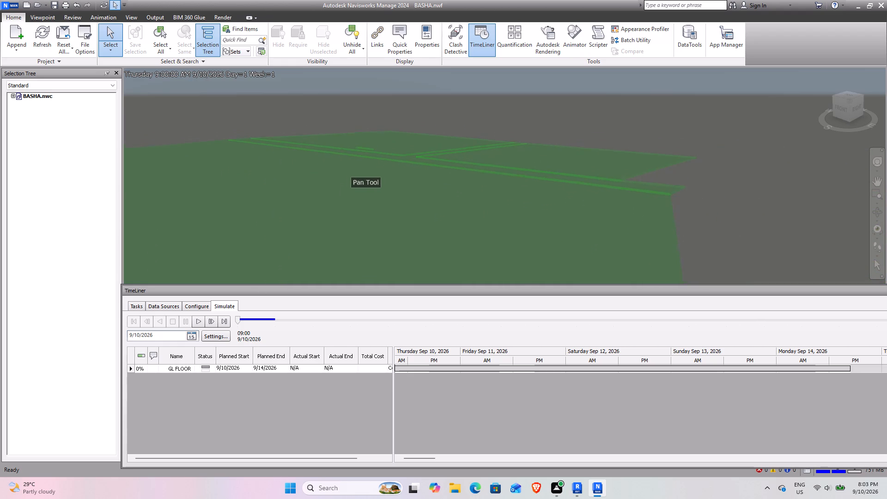
{"action": "middle_click_drag", "start_coordinate": [366, 157], "coordinate": [373, 211]}
{"action": "scroll", "coordinate": [373, 205], "scroll_direction": "up", "scroll_amount": 5}
{"action": "middle_click_drag", "start_coordinate": [368, 222], "coordinate": [368, 192]}
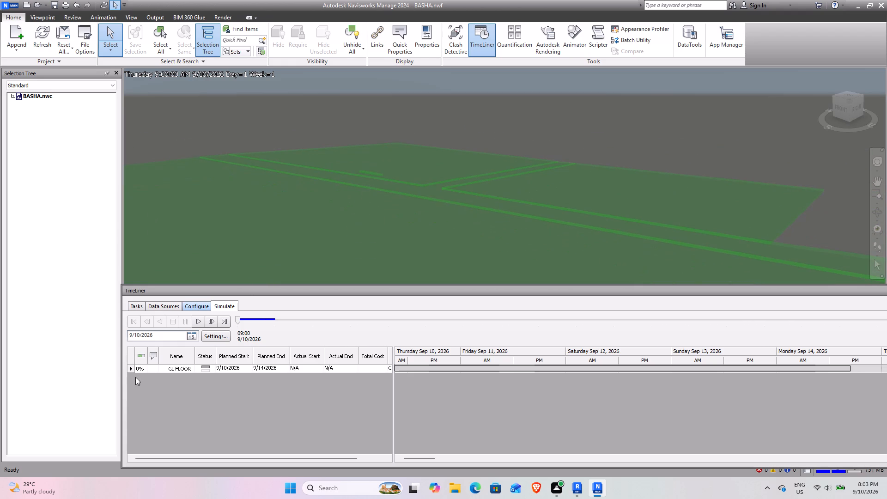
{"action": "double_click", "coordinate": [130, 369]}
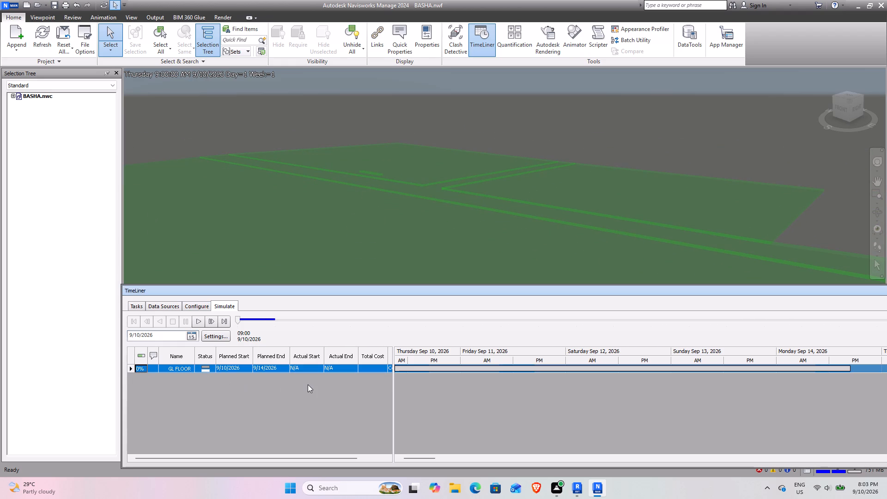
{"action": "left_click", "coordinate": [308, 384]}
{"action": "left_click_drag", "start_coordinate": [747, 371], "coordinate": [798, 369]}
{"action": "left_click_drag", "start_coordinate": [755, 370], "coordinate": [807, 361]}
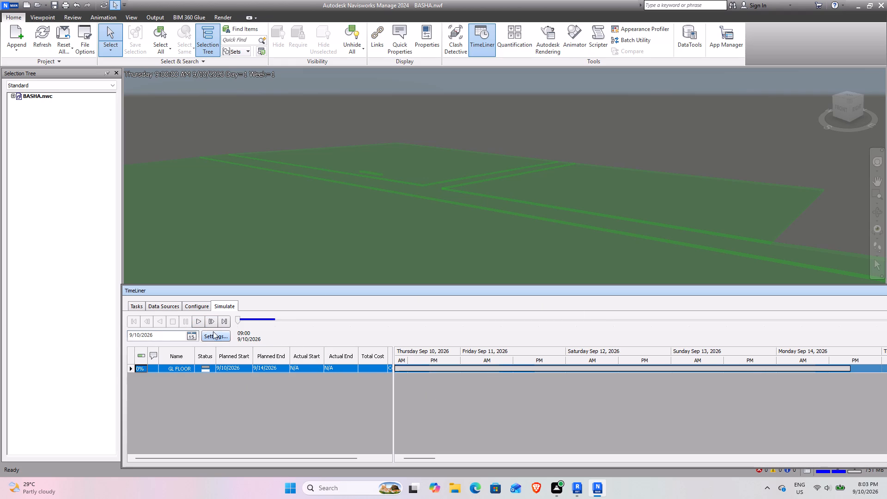
Play the construction simulation from 9/10/2026 through to 12/30/2026, watching the house up close.
{"action": "left_click", "coordinate": [200, 321]}
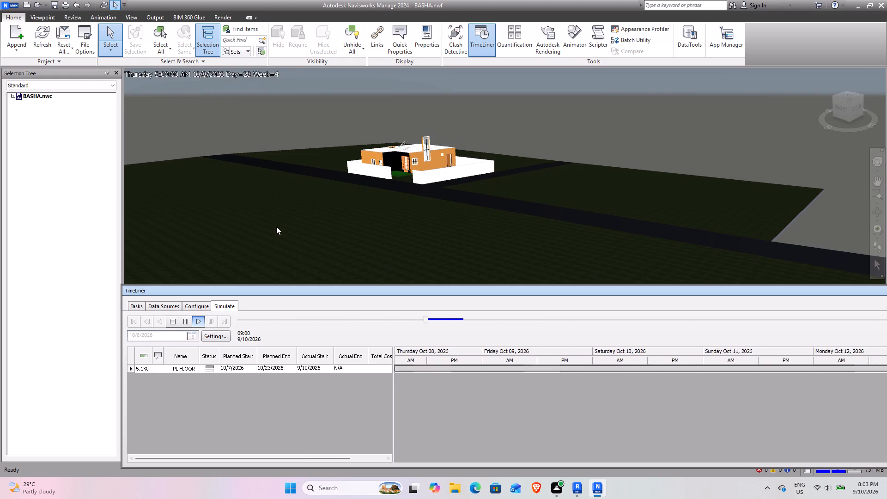
{"action": "scroll", "coordinate": [425, 157], "scroll_direction": "up", "scroll_amount": 10}
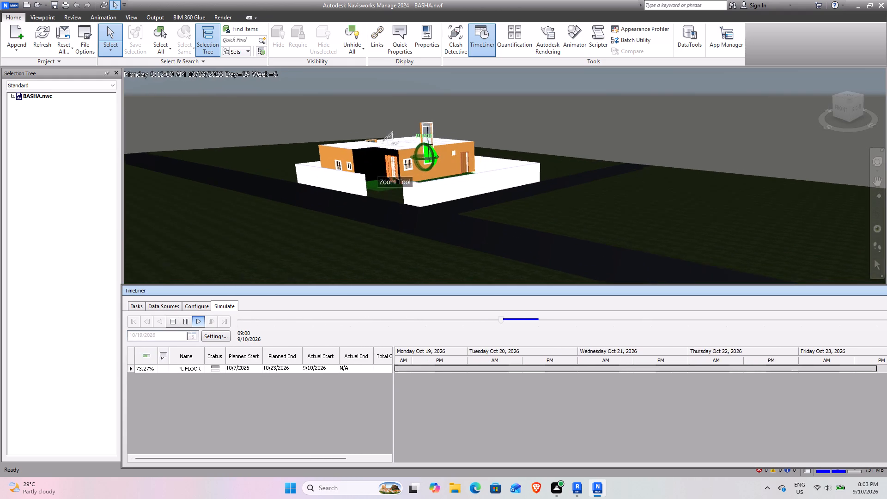
{"action": "scroll", "coordinate": [395, 154], "scroll_direction": "up", "scroll_amount": 3}
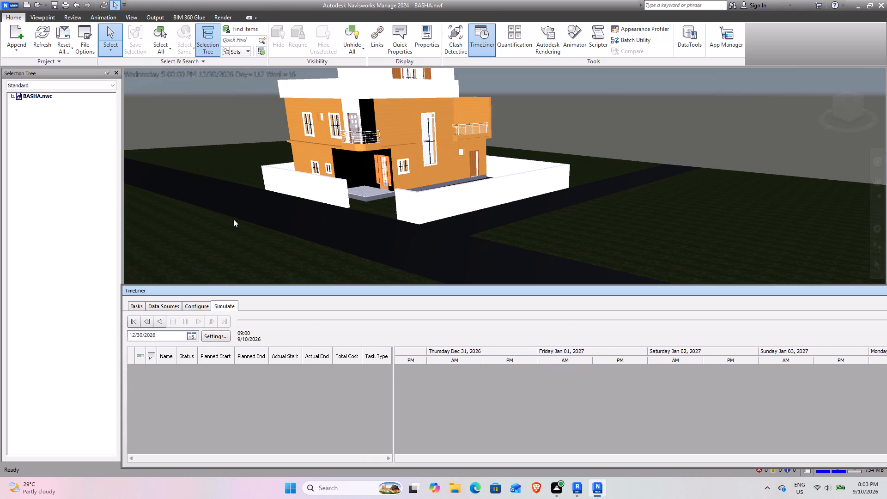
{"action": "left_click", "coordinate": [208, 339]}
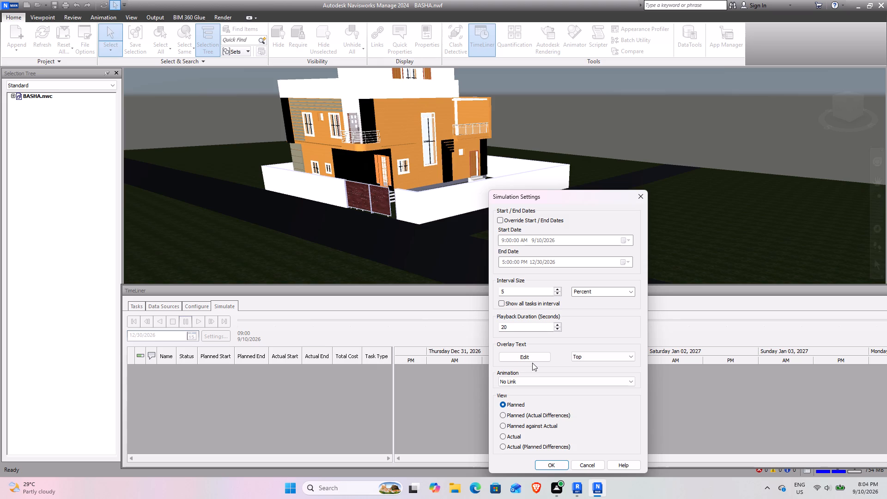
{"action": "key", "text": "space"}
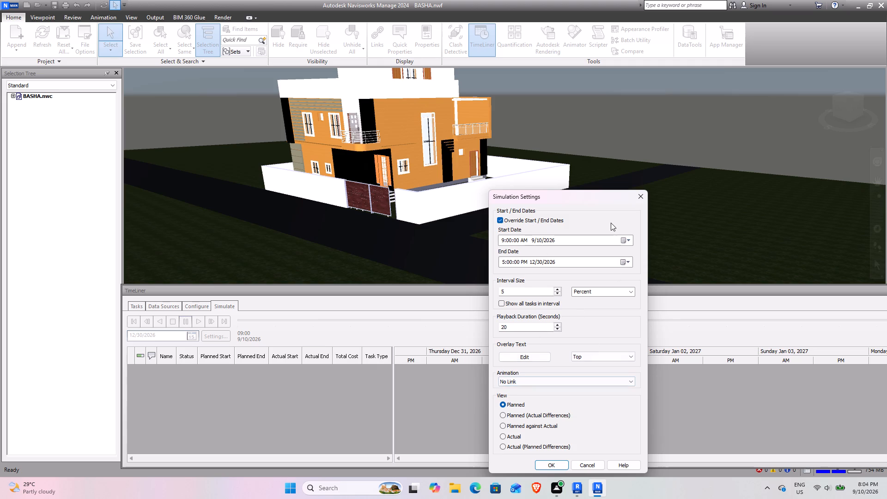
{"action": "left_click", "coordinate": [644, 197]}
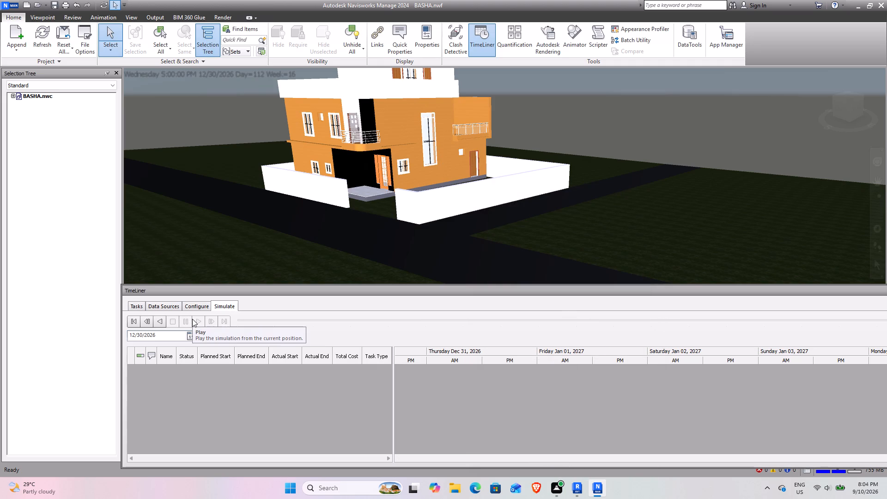
Examine the house and its front compound wall at the end of the simulation, and play the last moments before 12/30/2026.
{"action": "scroll", "coordinate": [397, 170], "scroll_direction": "up", "scroll_amount": 4}
{"action": "scroll", "coordinate": [392, 161], "scroll_direction": "down", "scroll_amount": 4}
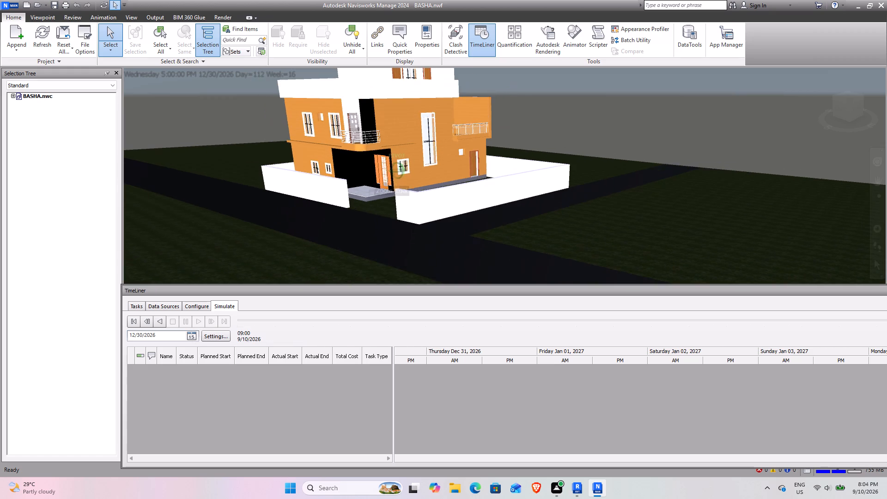
{"action": "middle_click_drag", "start_coordinate": [371, 159], "coordinate": [400, 223]}
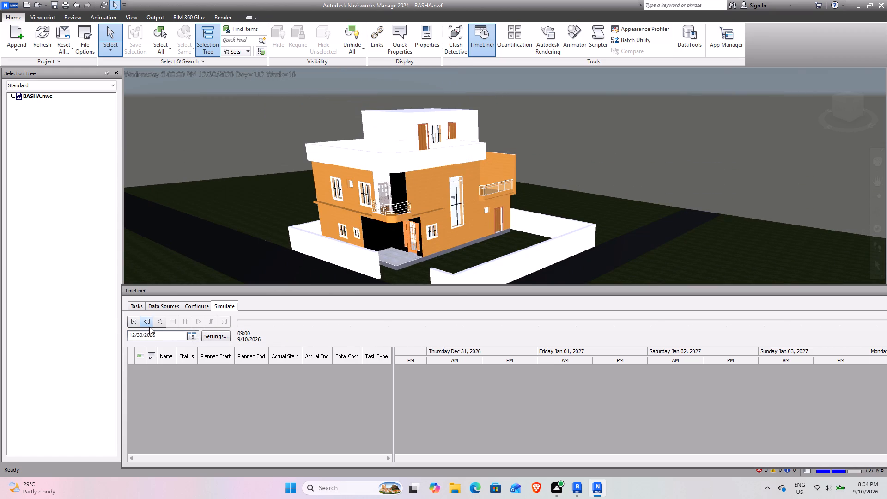
{"action": "left_click", "coordinate": [296, 248]}
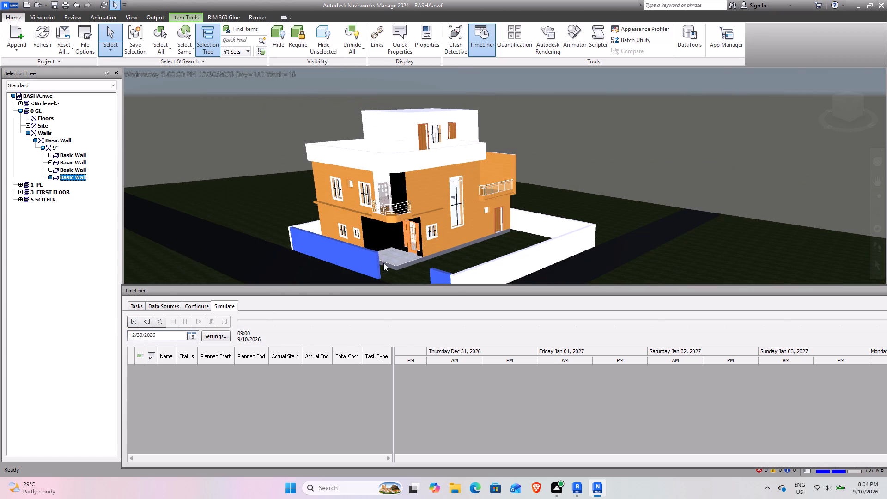
{"action": "middle_click_drag", "start_coordinate": [411, 253], "coordinate": [356, 169]}
{"action": "left_click", "coordinate": [504, 321]}
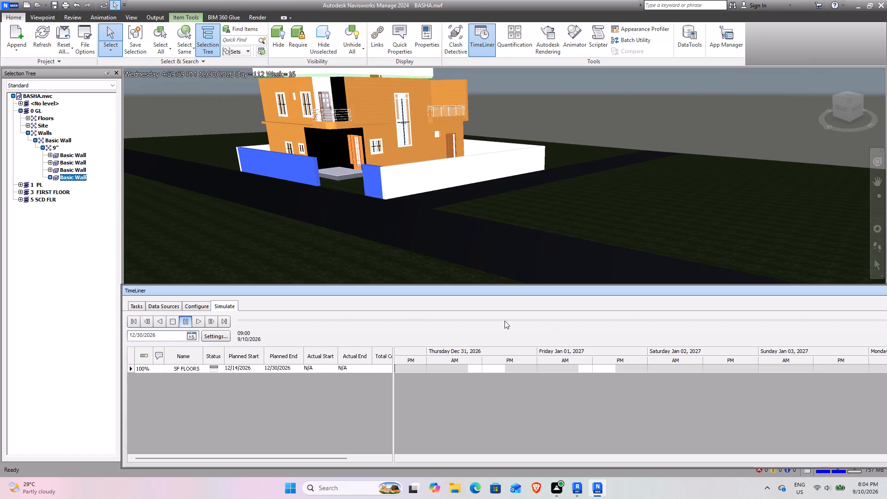
{"action": "left_click", "coordinate": [196, 323]}
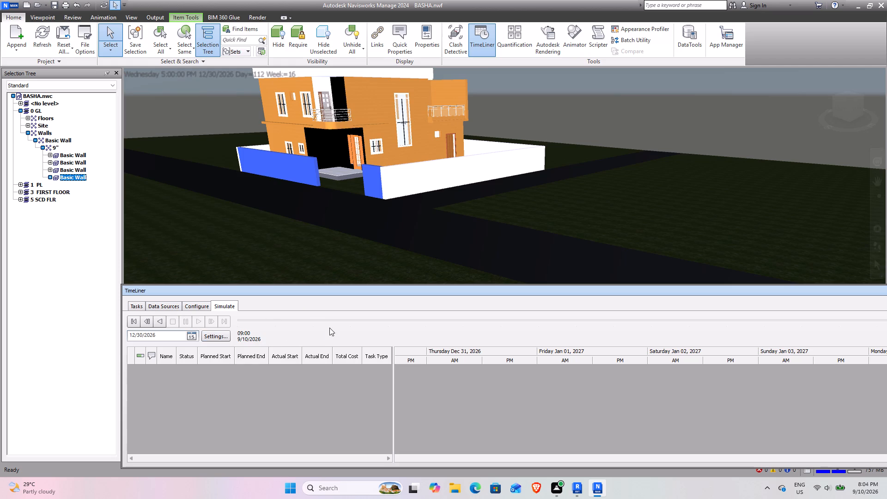
Return the simulation to its start date, 9/10/2026, and replay it.
{"action": "left_click", "coordinate": [135, 323]}
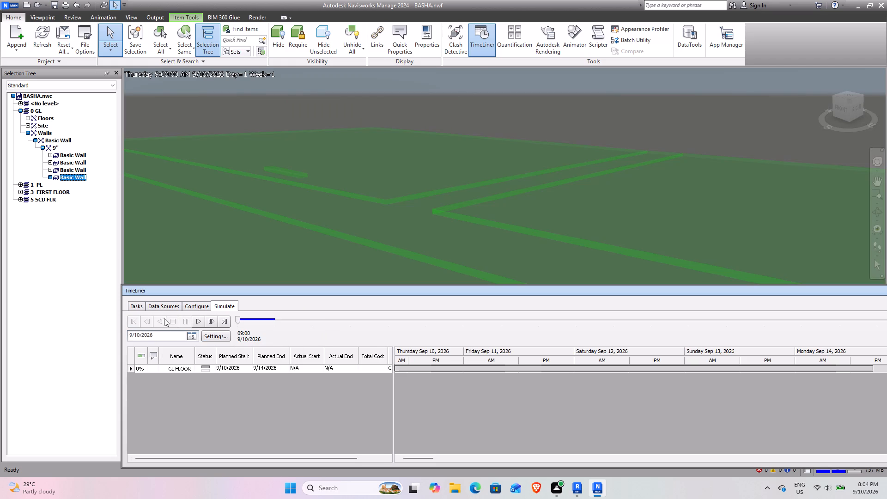
{"action": "left_click", "coordinate": [197, 322]}
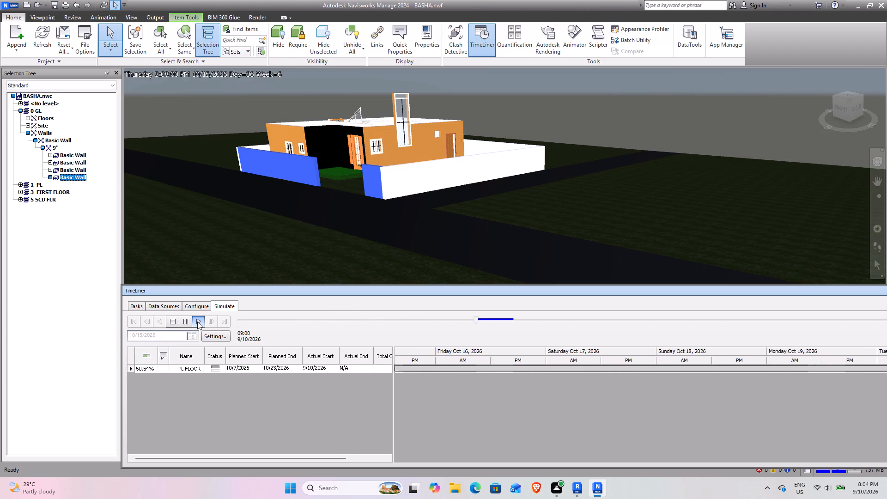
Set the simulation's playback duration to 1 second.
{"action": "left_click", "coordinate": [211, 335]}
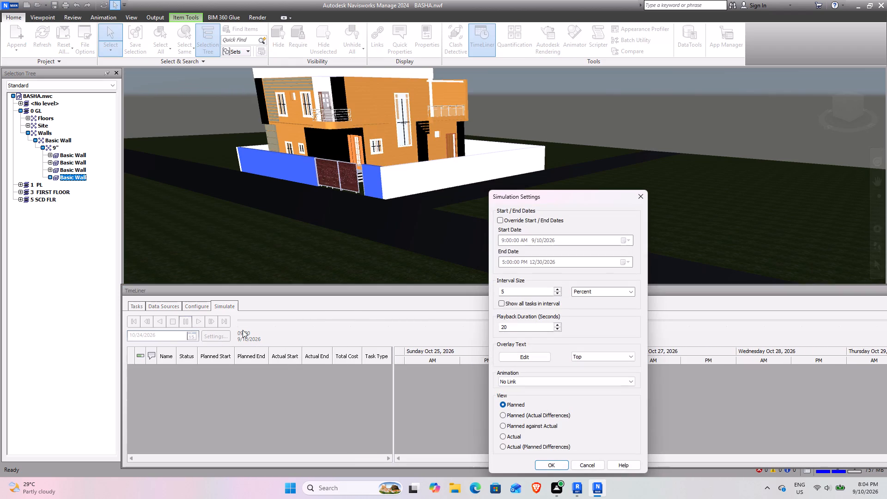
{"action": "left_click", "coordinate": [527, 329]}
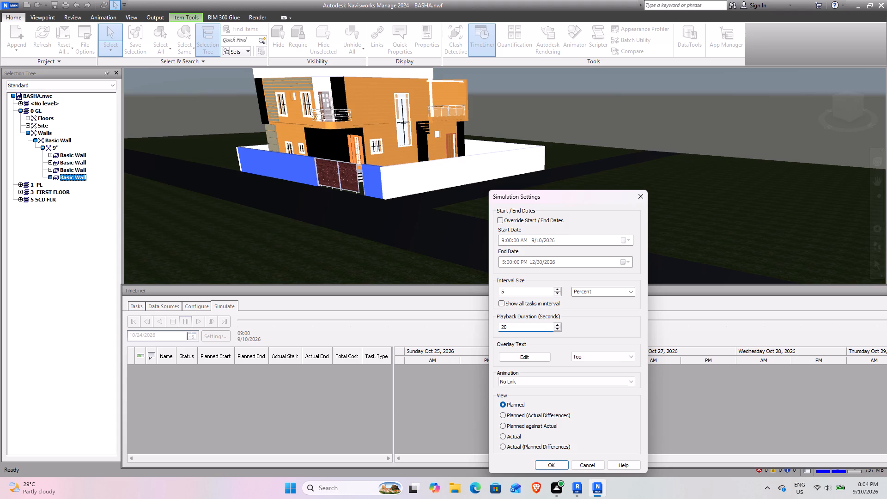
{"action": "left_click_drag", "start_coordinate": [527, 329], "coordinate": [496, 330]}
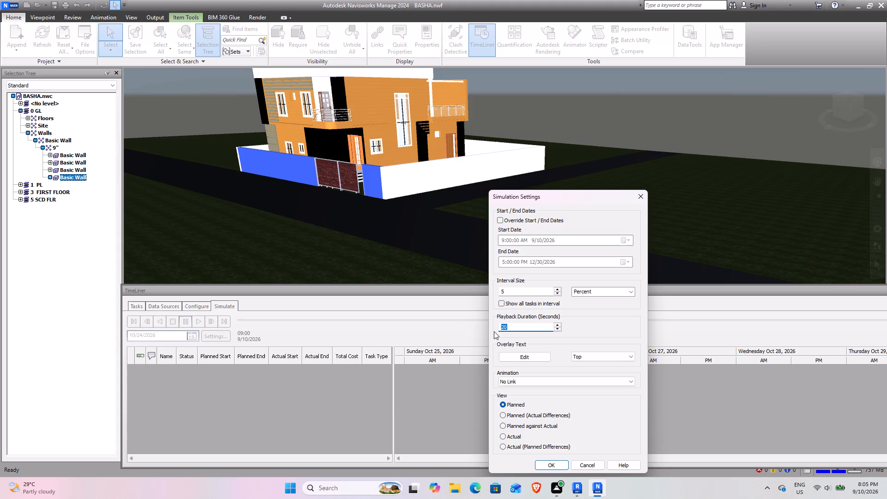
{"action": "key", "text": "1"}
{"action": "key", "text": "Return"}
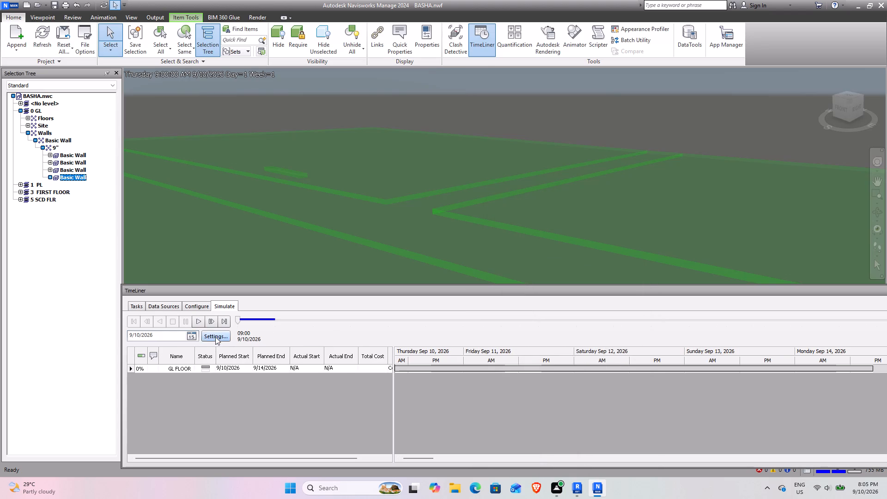
Set the simulation's playback duration to 60 seconds.
{"action": "left_click", "coordinate": [215, 337]}
{"action": "left_click", "coordinate": [532, 325]}
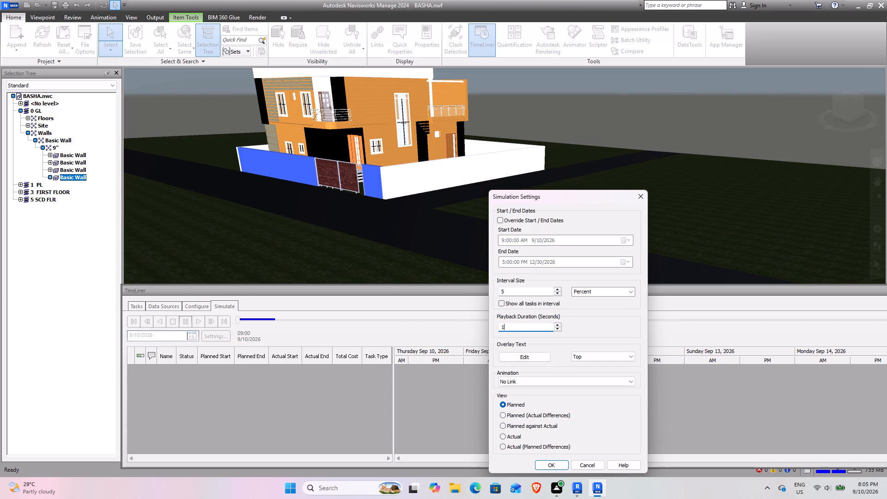
{"action": "key", "text": "BackSpace"}
{"action": "type", "text": "60"}
{"action": "key", "text": "Return"}
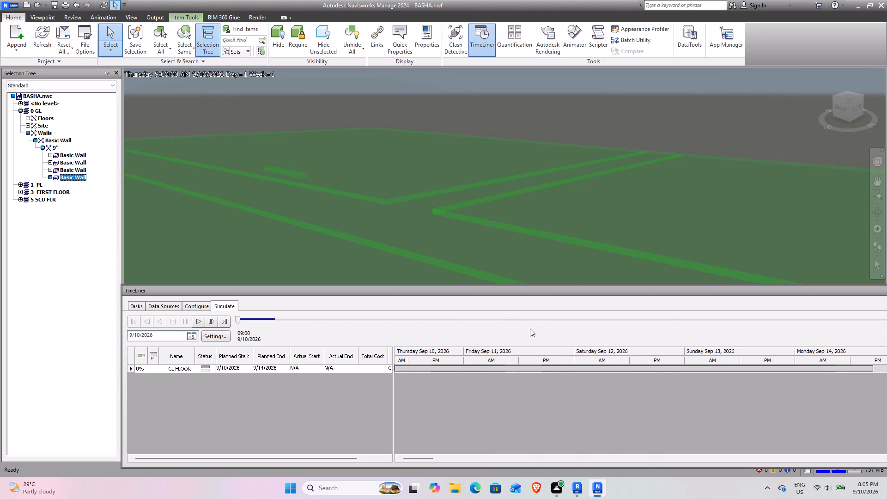
Play the construction simulation from 9/10/2026 at the slower playback speed.
{"action": "left_click", "coordinate": [195, 316]}
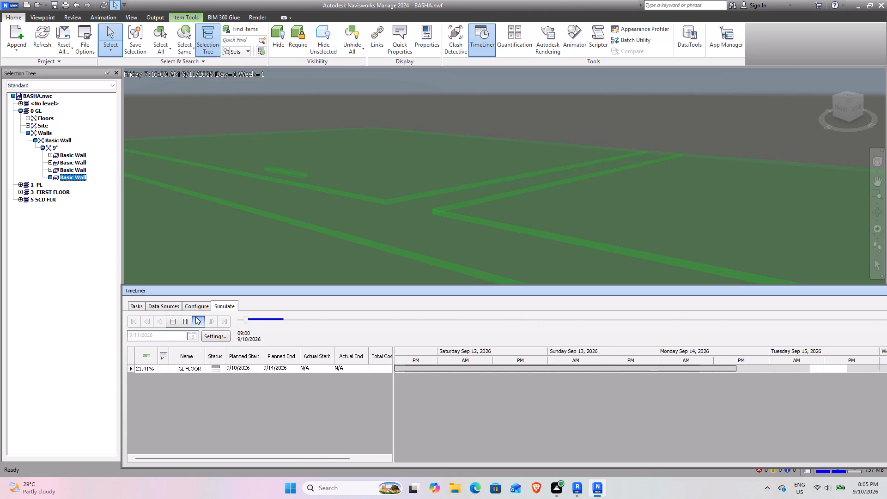
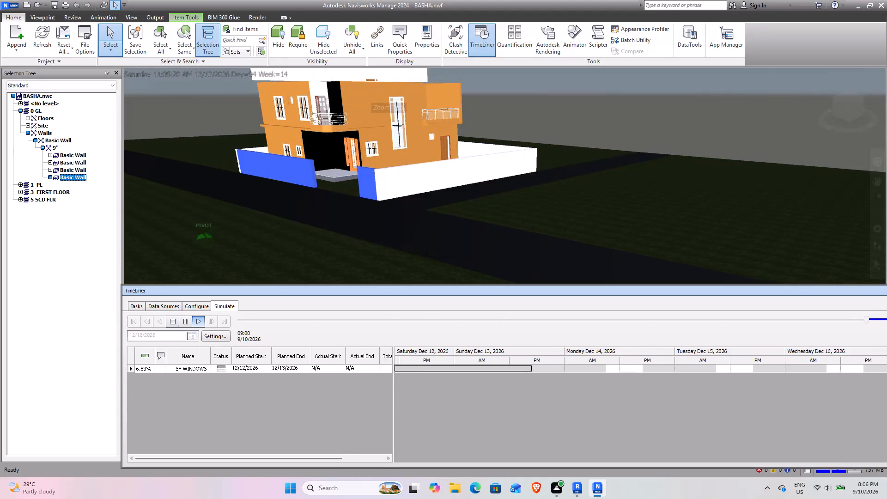
Watch the rest of the simulation up to 12/30/2026 with the whole house in view.
{"action": "scroll", "coordinate": [332, 107], "scroll_direction": "down", "scroll_amount": 3}
{"action": "middle_click_drag", "start_coordinate": [331, 106], "coordinate": [342, 181]}
{"action": "scroll", "coordinate": [363, 175], "scroll_direction": "up", "scroll_amount": 3}
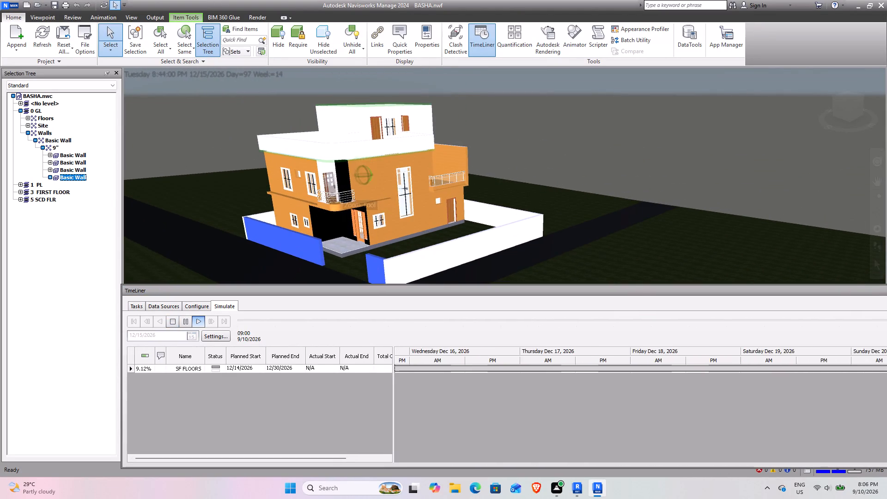
{"action": "middle_click_drag", "start_coordinate": [360, 177], "coordinate": [405, 152]}
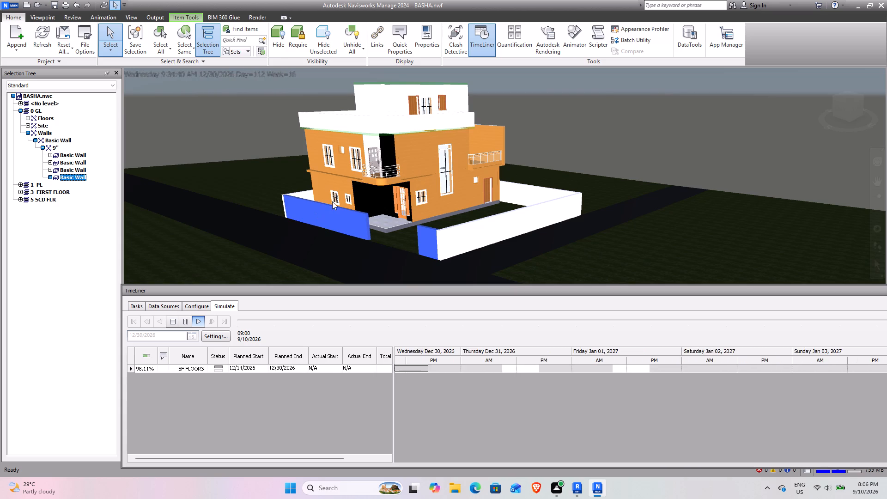
Review the interval unit options and the animation link options in the simulation settings without changing them.
{"action": "left_click", "coordinate": [211, 339]}
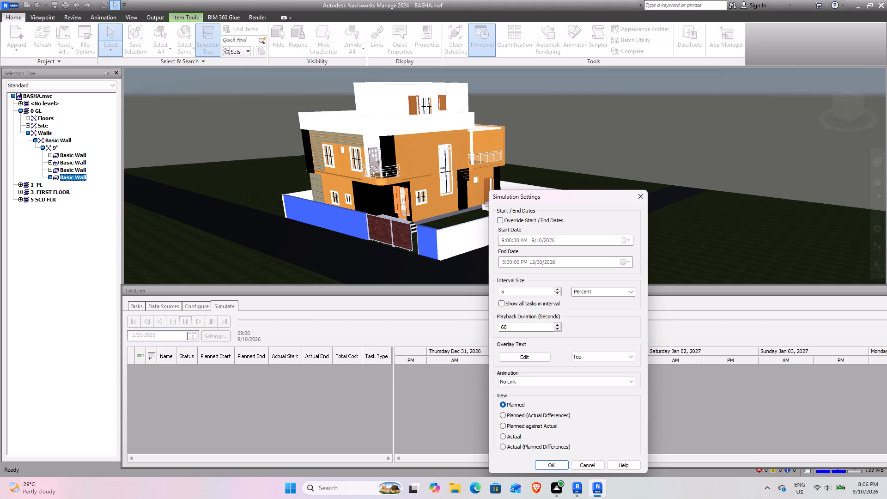
{"action": "left_click", "coordinate": [628, 293]}
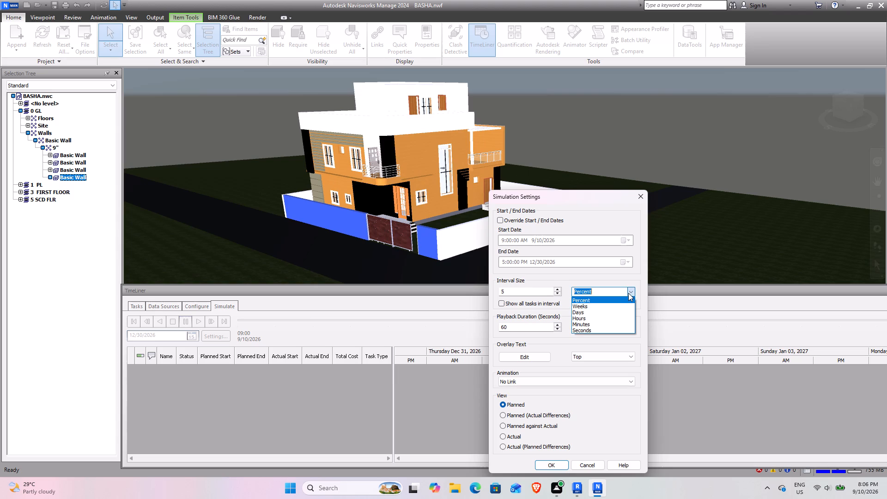
{"action": "left_click", "coordinate": [628, 293]}
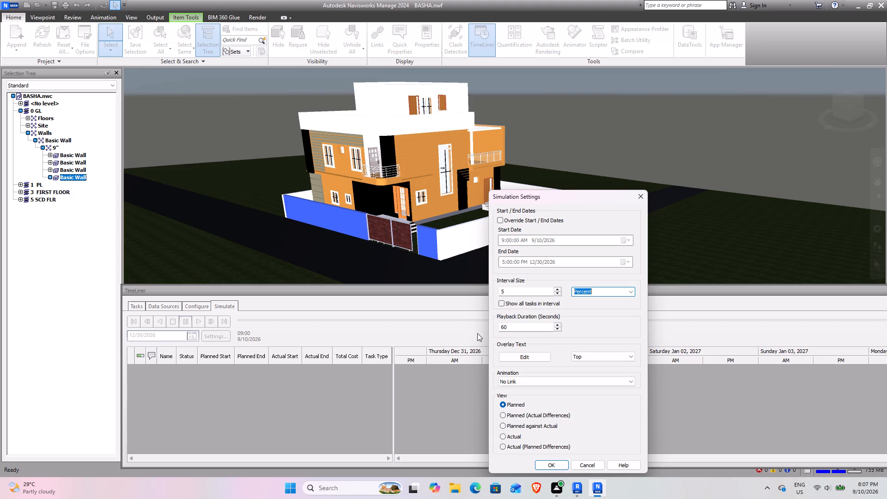
{"action": "left_click", "coordinate": [543, 382]}
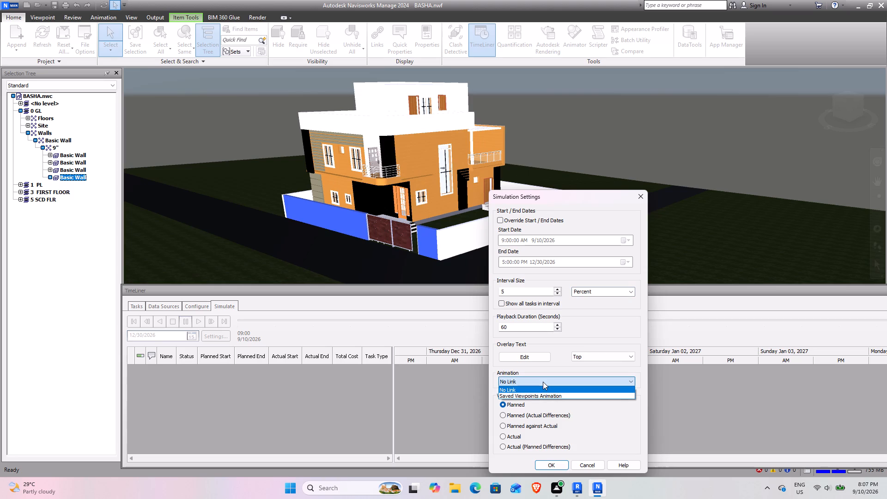
{"action": "left_click", "coordinate": [543, 382]}
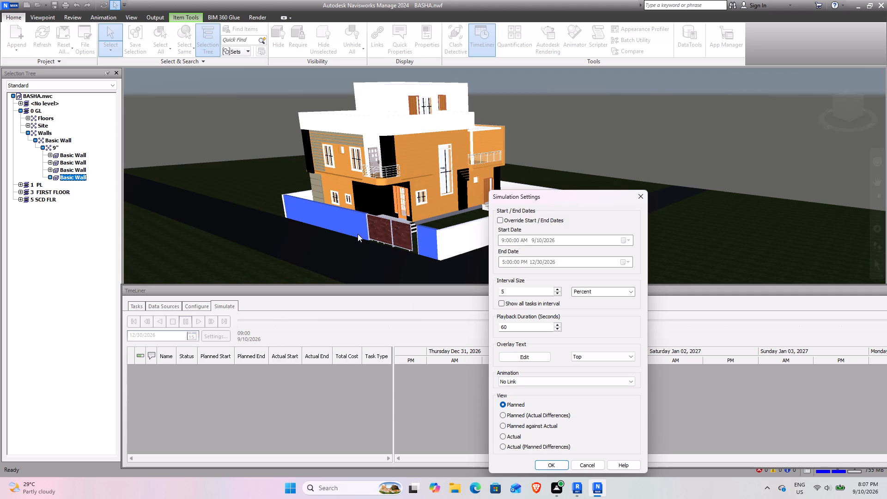
{"action": "left_click", "coordinate": [640, 196]}
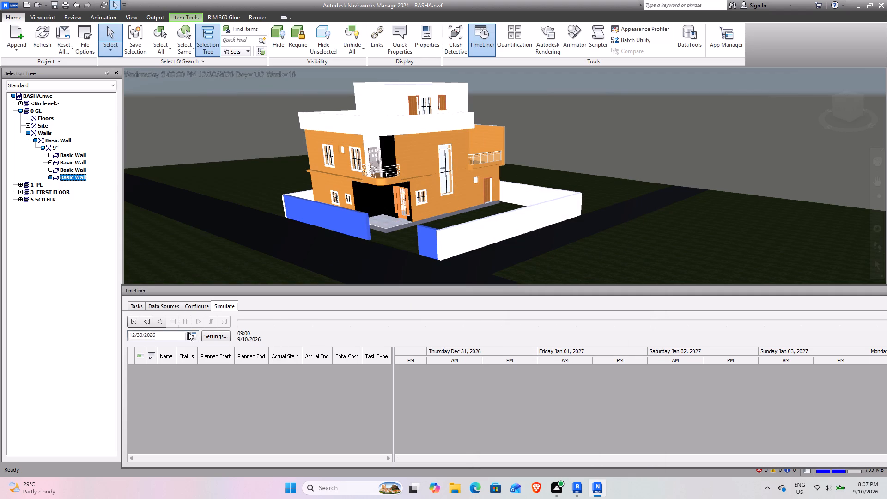
{"action": "left_click", "coordinate": [228, 302]}
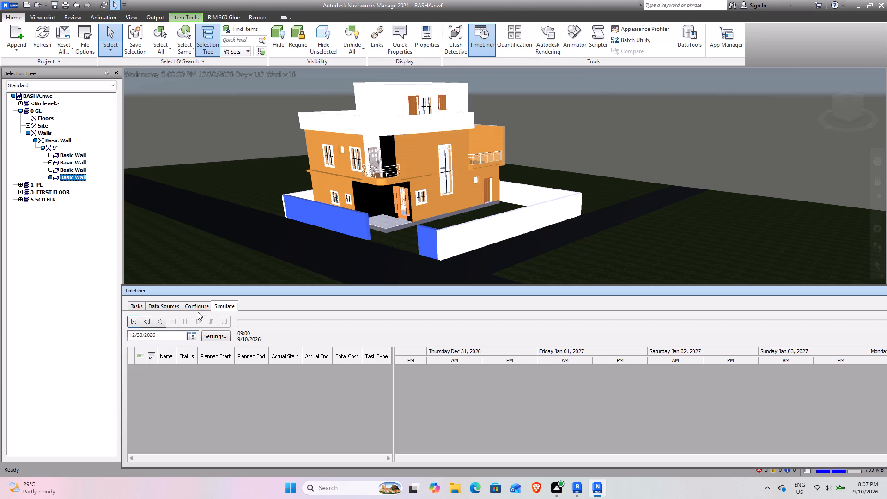
Review the overlay text definition and its placement options in the simulation settings, leaving them as they are.
{"action": "left_click", "coordinate": [219, 339]}
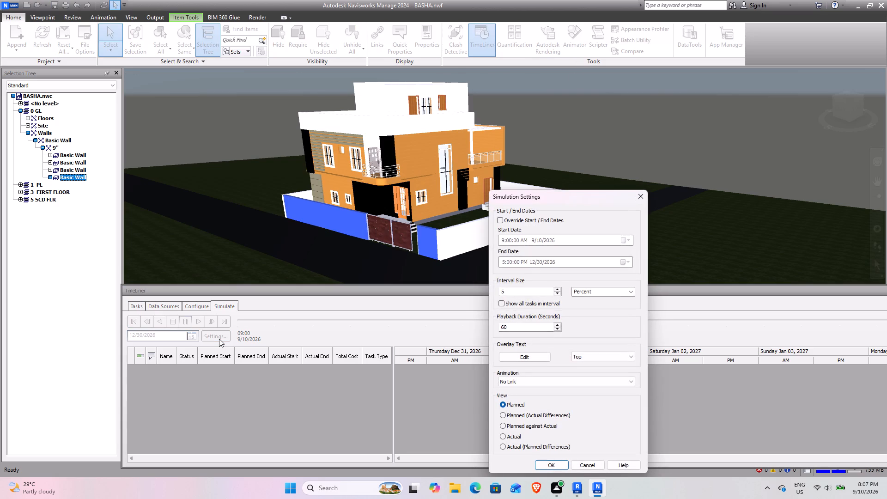
{"action": "left_click", "coordinate": [523, 360]}
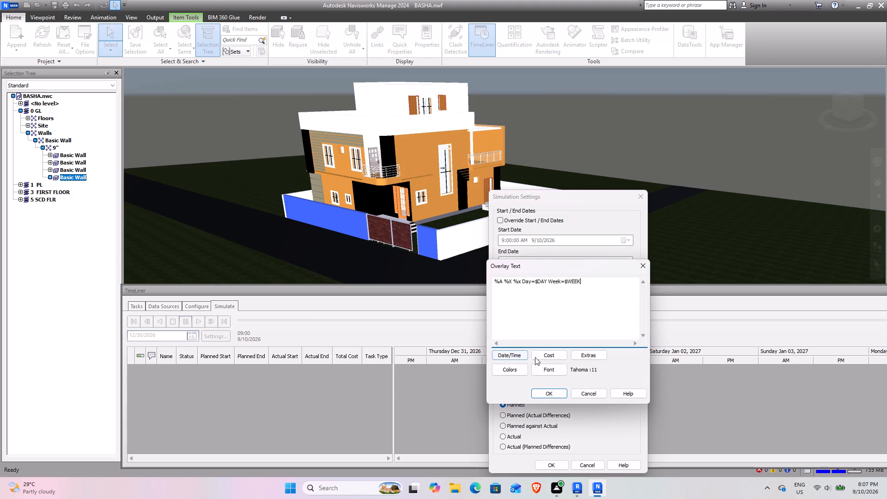
{"action": "left_click", "coordinate": [587, 397]}
{"action": "left_click", "coordinate": [587, 360]}
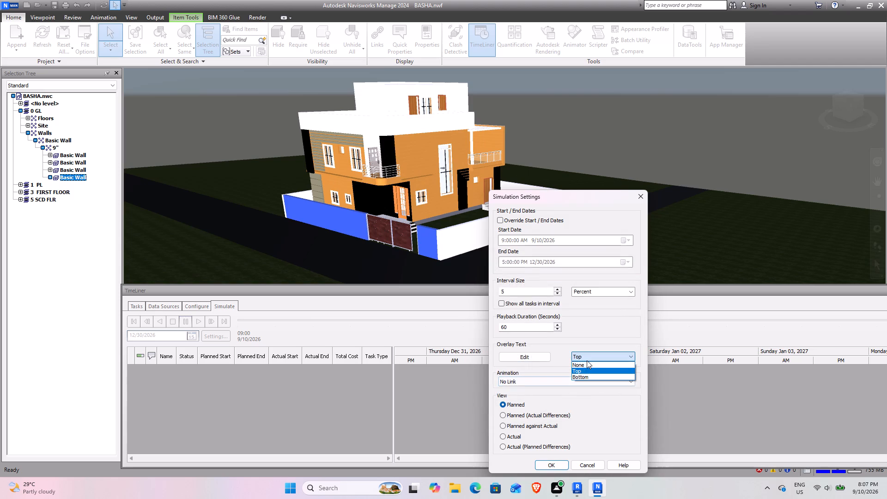
{"action": "left_click", "coordinate": [587, 360]}
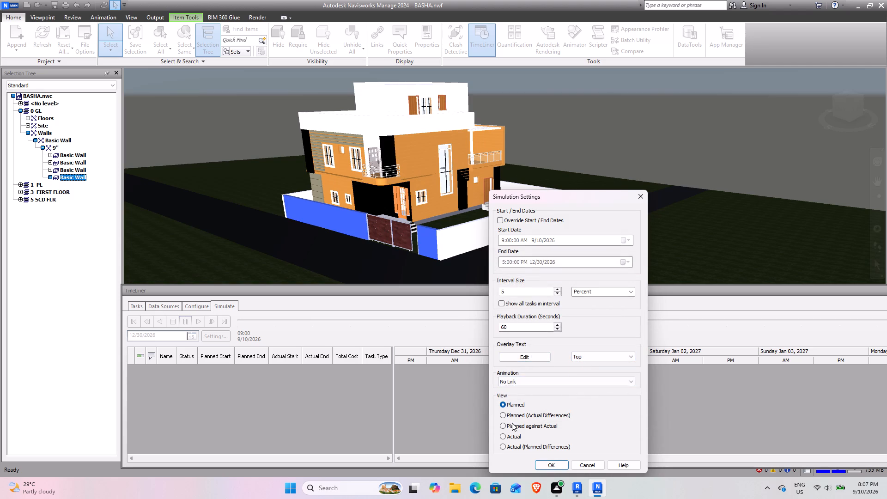
{"action": "scroll", "coordinate": [520, 412], "scroll_direction": "down", "scroll_amount": 3}
{"action": "left_click", "coordinate": [594, 465]}
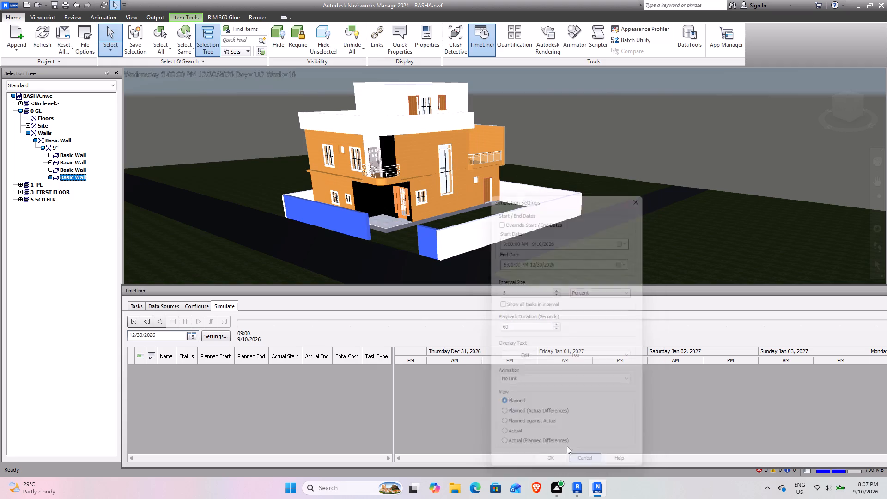
Inspect the completed house by selecting the entrance hall floor, the ground floor slab and the compound walls.
{"action": "middle_click_drag", "start_coordinate": [334, 195], "coordinate": [364, 191]}
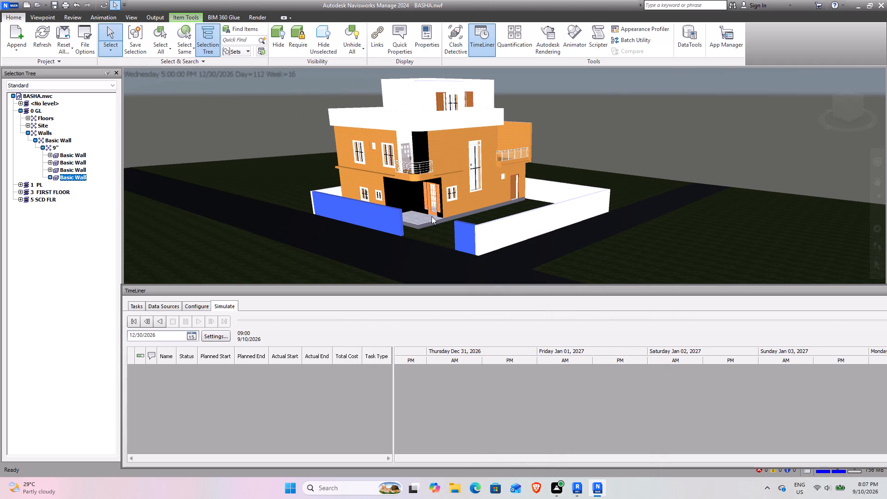
{"action": "left_click", "coordinate": [426, 223]}
{"action": "scroll", "coordinate": [426, 223], "scroll_direction": "up", "scroll_amount": 16}
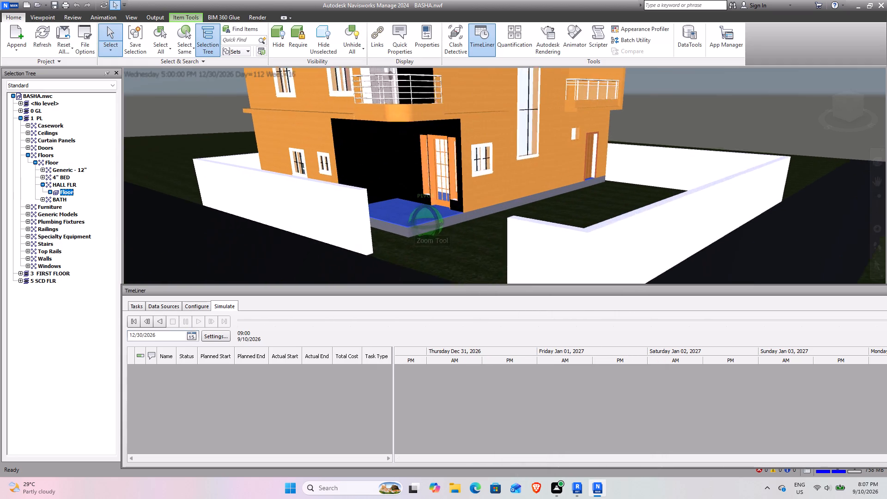
{"action": "scroll", "coordinate": [432, 213], "scroll_direction": "up", "scroll_amount": 2}
{"action": "left_click", "coordinate": [480, 247]}
{"action": "scroll", "coordinate": [478, 247], "scroll_direction": "down", "scroll_amount": 14}
{"action": "middle_click_drag", "start_coordinate": [468, 245], "coordinate": [409, 213]}
{"action": "scroll", "coordinate": [400, 210], "scroll_direction": "down", "scroll_amount": 9}
{"action": "middle_click_drag", "start_coordinate": [324, 207], "coordinate": [359, 266]}
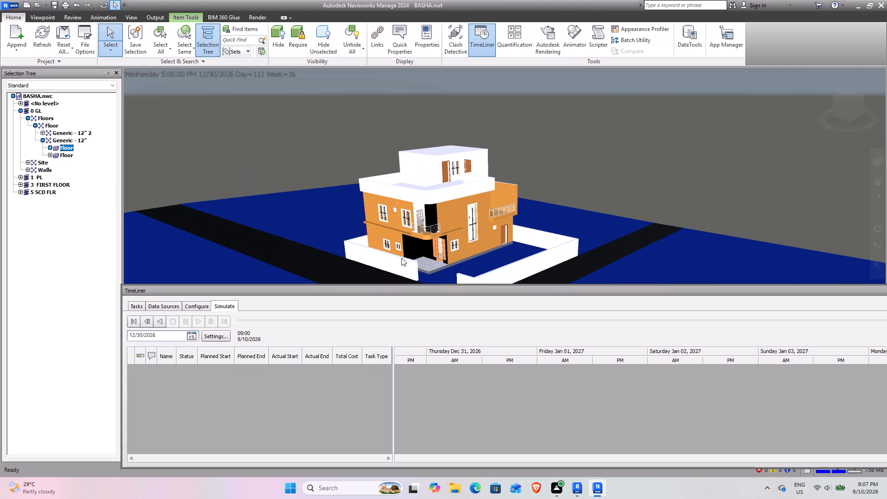
{"action": "left_click", "coordinate": [394, 255]}
{"action": "middle_click_drag", "start_coordinate": [430, 247], "coordinate": [472, 173]}
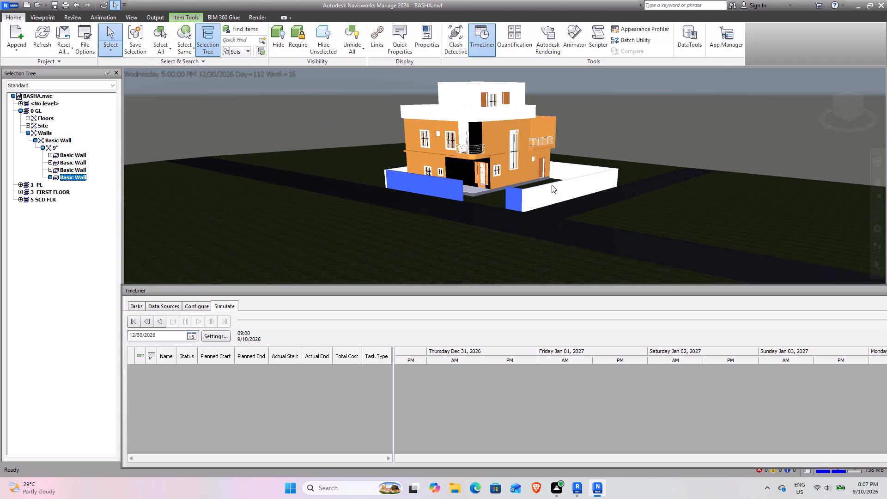
{"action": "left_click", "coordinate": [552, 185]}
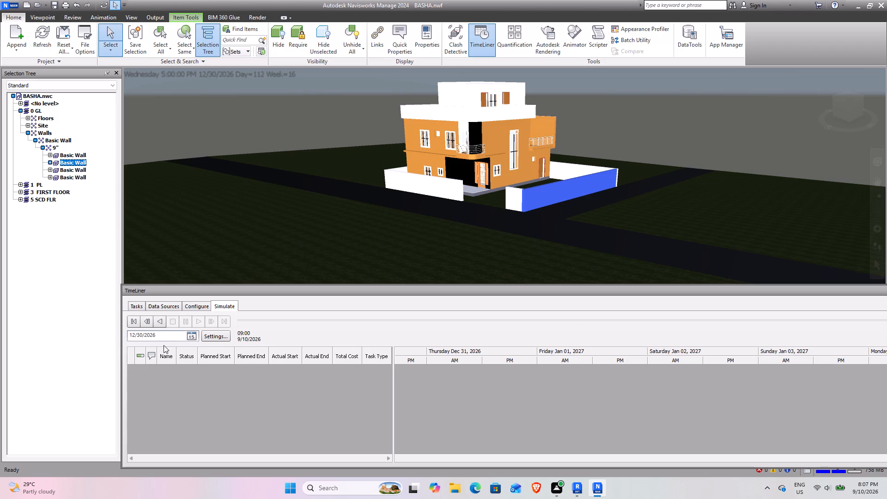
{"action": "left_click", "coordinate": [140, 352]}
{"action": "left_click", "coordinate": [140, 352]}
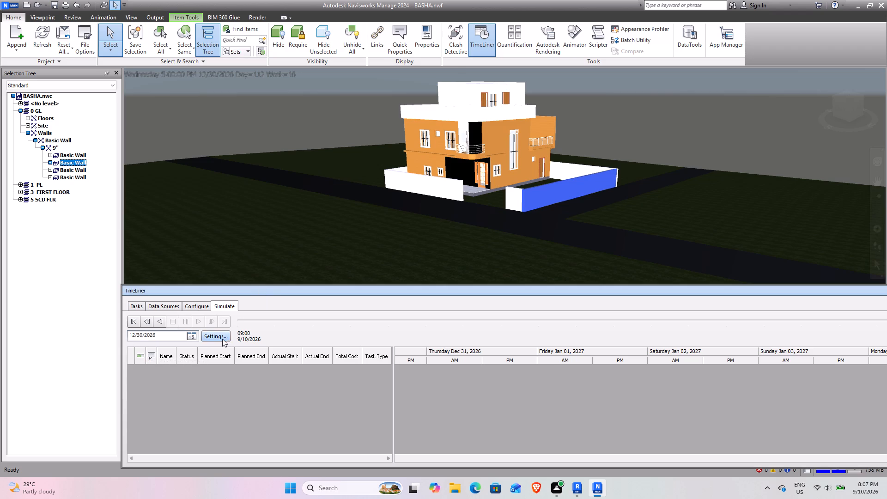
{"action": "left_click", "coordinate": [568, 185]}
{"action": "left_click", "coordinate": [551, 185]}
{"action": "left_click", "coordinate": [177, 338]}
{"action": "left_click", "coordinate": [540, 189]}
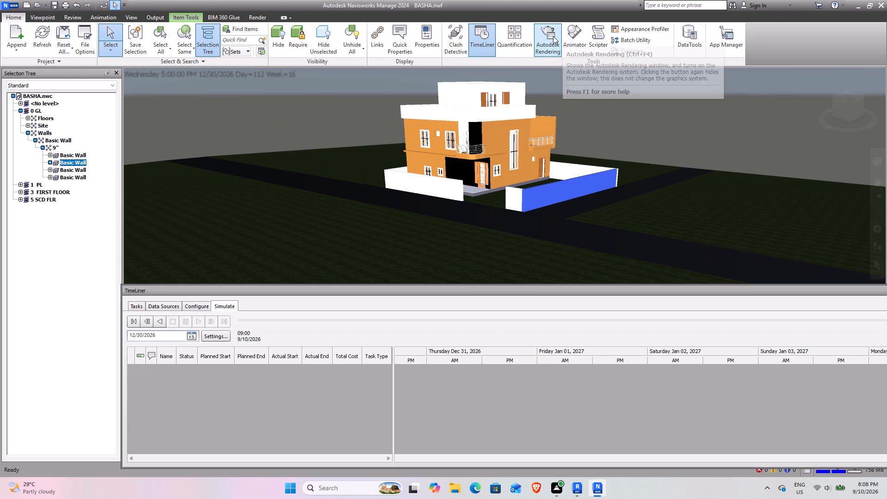
Open the Animator, Scripter, Quantification and Clash Detective tools to look them over.
{"action": "left_click", "coordinate": [578, 37]}
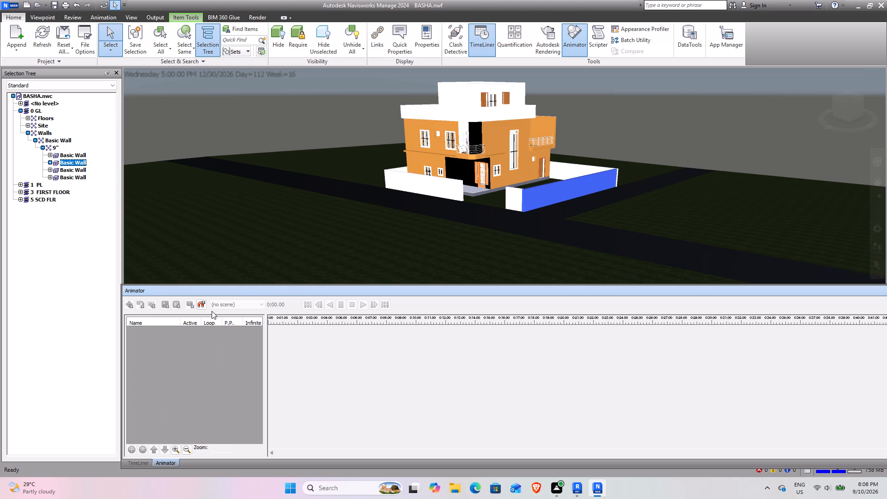
{"action": "left_click", "coordinate": [259, 304]}
{"action": "left_click", "coordinate": [594, 37]}
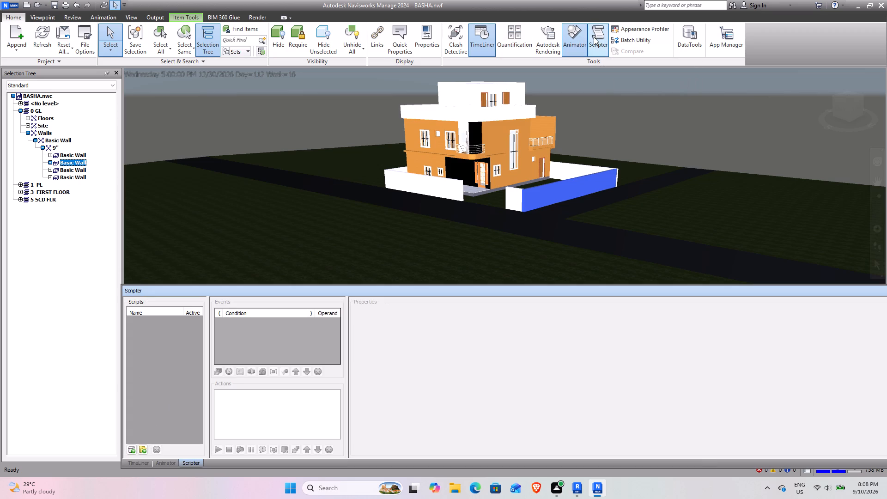
{"action": "left_click", "coordinate": [507, 37]}
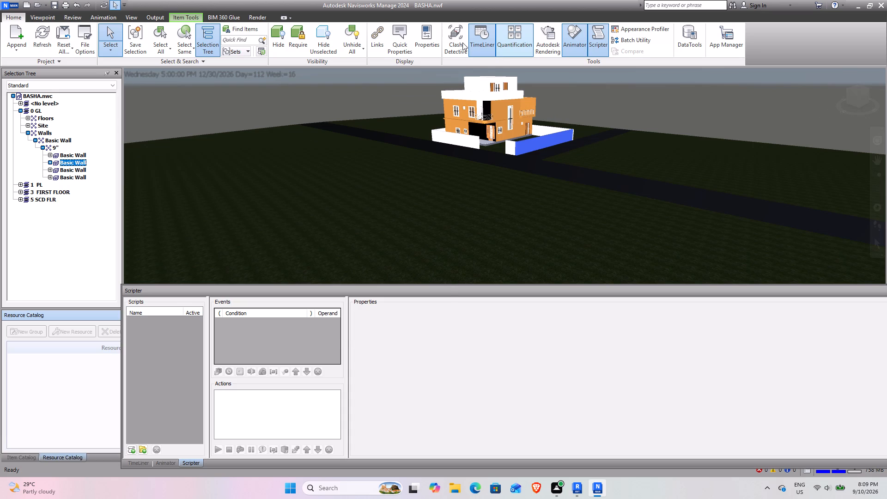
{"action": "left_click", "coordinate": [462, 43]}
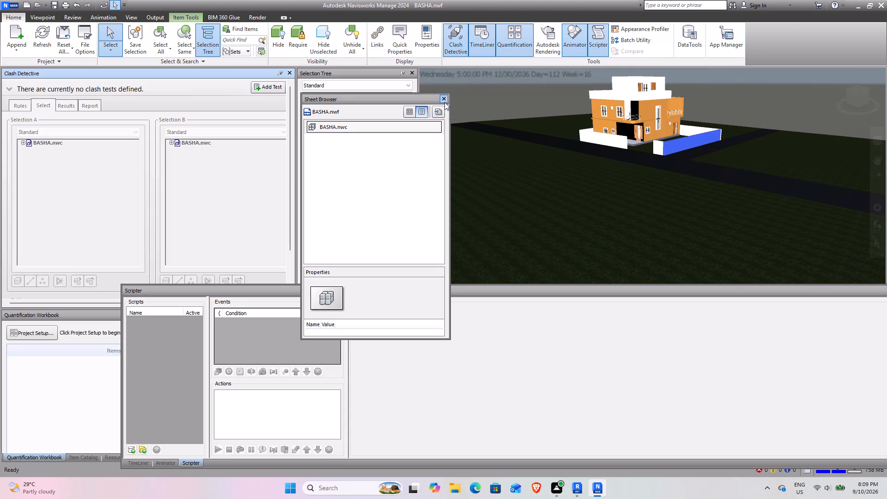
Close the Sheet Browser, Selection Tree and Clash Detective windows.
{"action": "left_click", "coordinate": [444, 102]}
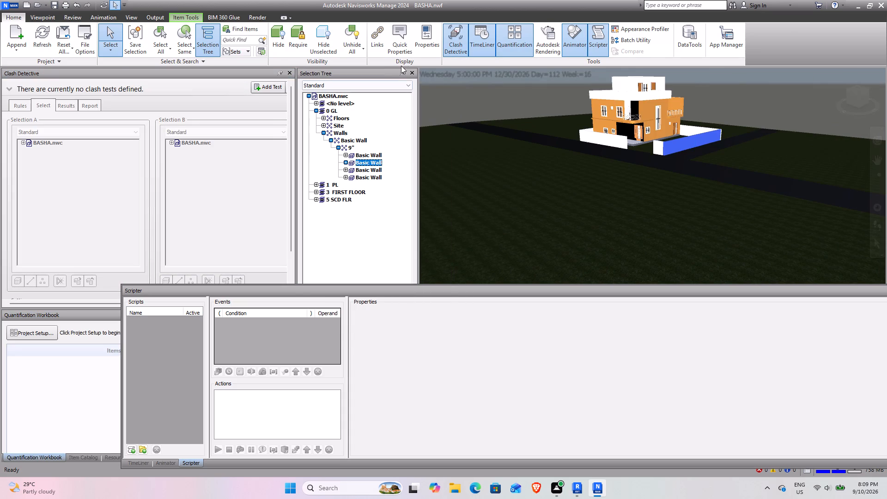
{"action": "left_click", "coordinate": [410, 74]}
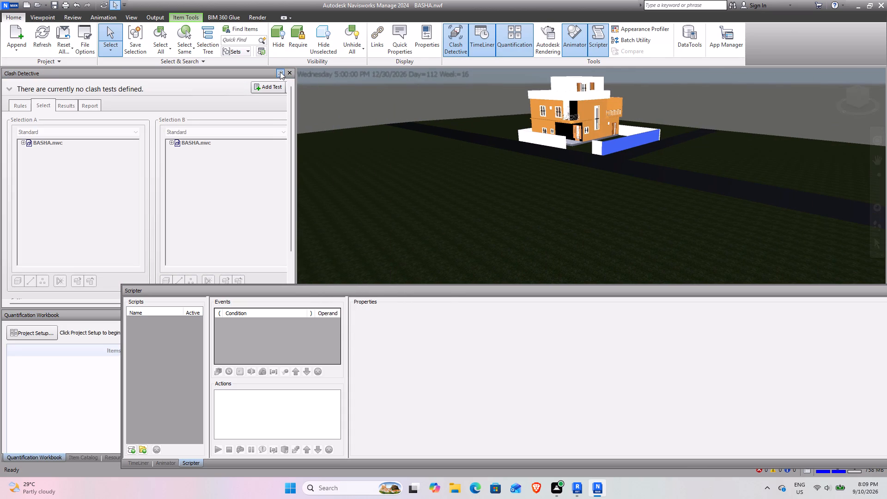
{"action": "left_click", "coordinate": [286, 72]}
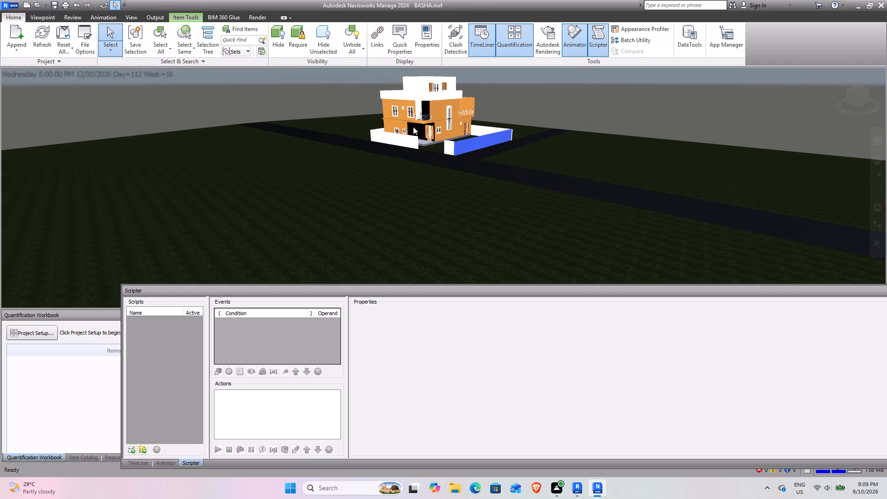
Move the floating window that holds TimeLiner, Animator and Scripter until its edge is reachable, and close it.
{"action": "scroll", "coordinate": [417, 97], "scroll_direction": "up", "scroll_amount": 14}
{"action": "scroll", "coordinate": [458, 132], "scroll_direction": "up", "scroll_amount": 4}
{"action": "middle_click_drag", "start_coordinate": [479, 139], "coordinate": [457, 141]}
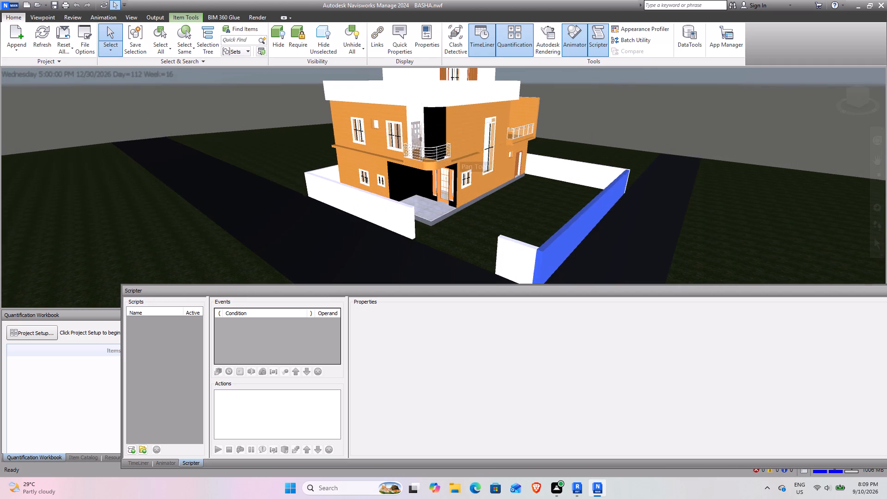
{"action": "middle_click_drag", "start_coordinate": [457, 141], "coordinate": [418, 148]}
{"action": "scroll", "coordinate": [397, 192], "scroll_direction": "up", "scroll_amount": 5}
{"action": "middle_click_drag", "start_coordinate": [395, 197], "coordinate": [410, 154]}
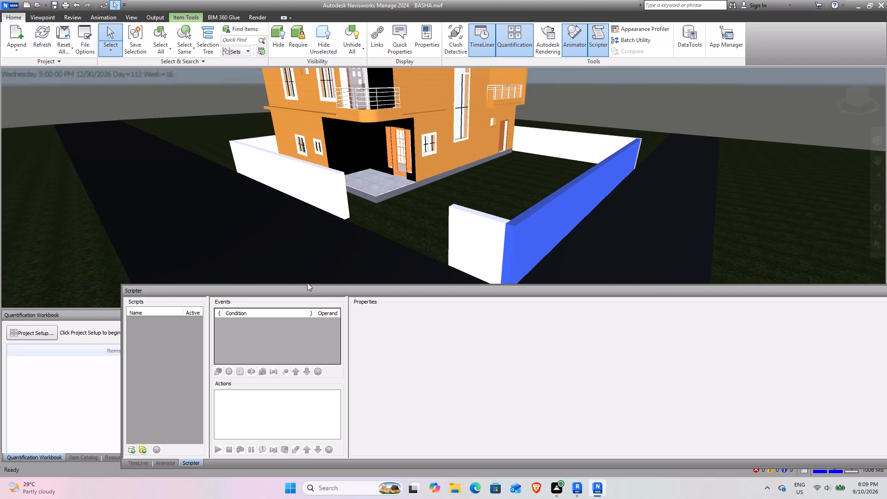
{"action": "left_click_drag", "start_coordinate": [726, 292], "coordinate": [633, 289]}
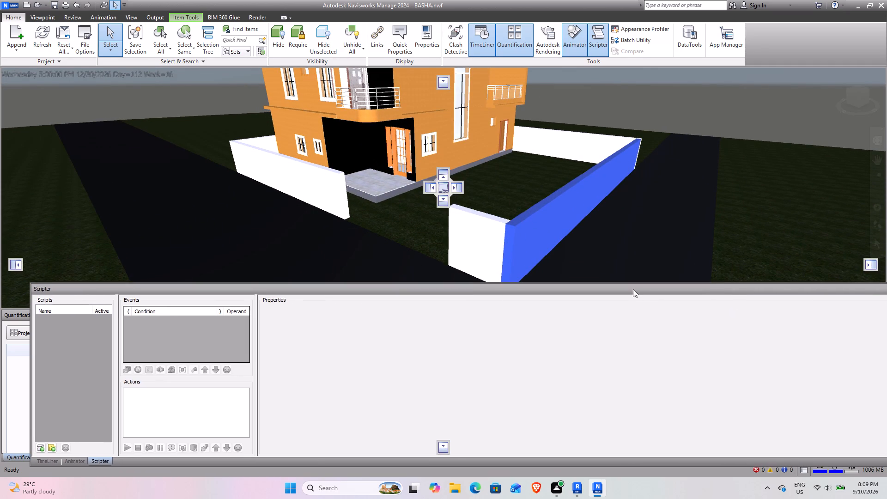
{"action": "left_click_drag", "start_coordinate": [640, 286], "coordinate": [529, 292]}
{"action": "left_click", "coordinate": [858, 282]}
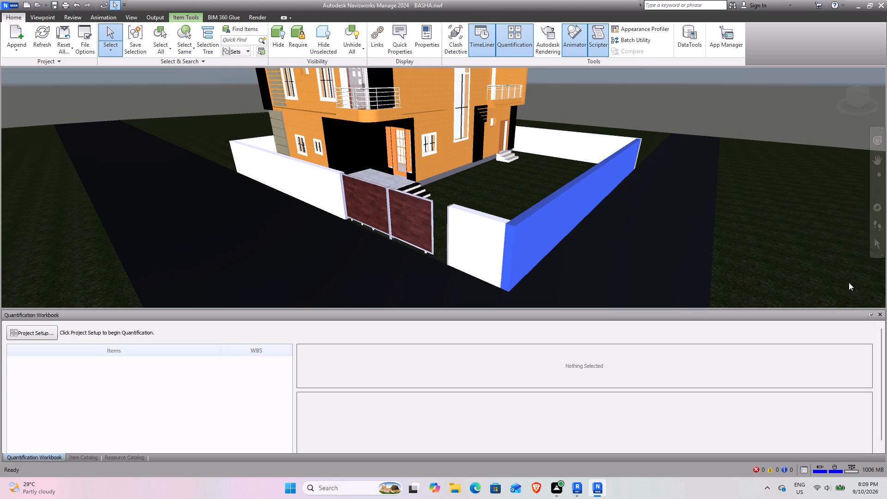
Reopen TimeLiner and close the Quantification Workbook.
{"action": "scroll", "coordinate": [158, 314], "scroll_direction": "down", "scroll_amount": 4}
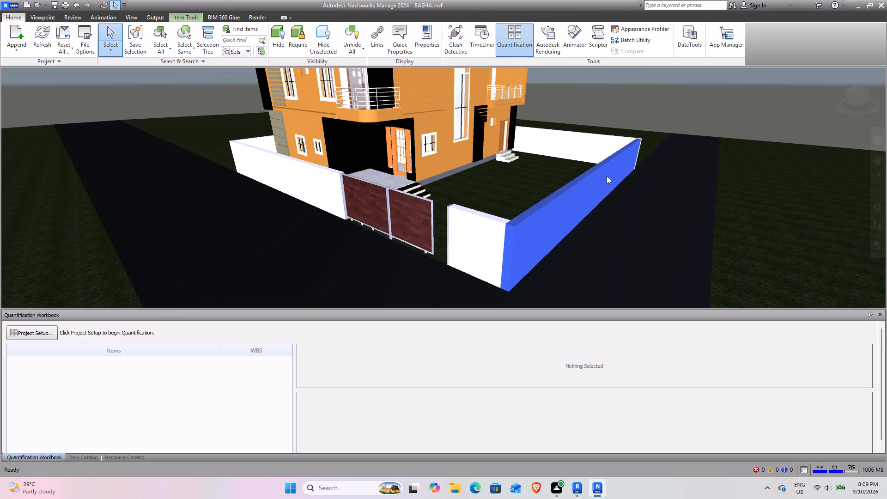
{"action": "left_click", "coordinate": [483, 37]}
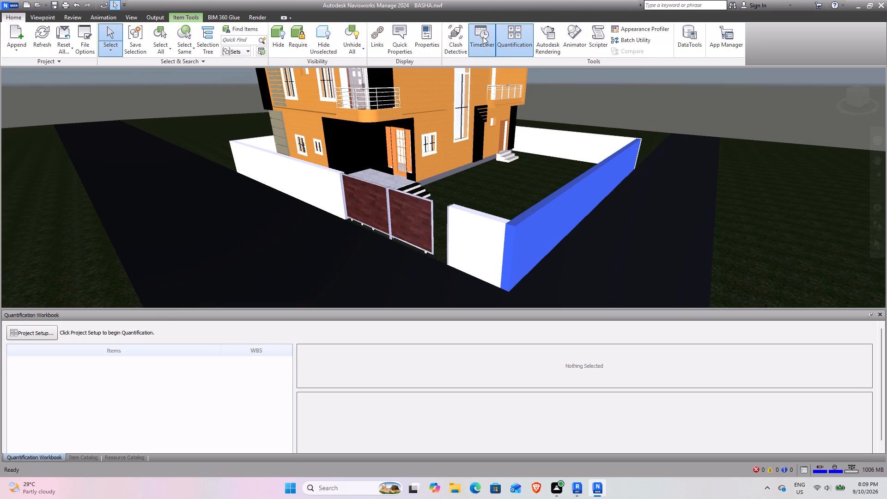
{"action": "left_click", "coordinate": [881, 316]}
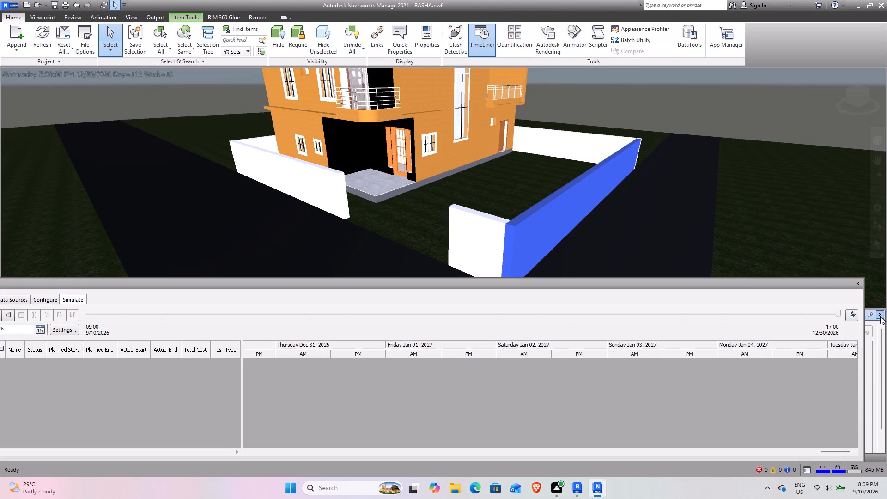
{"action": "left_click", "coordinate": [877, 317]}
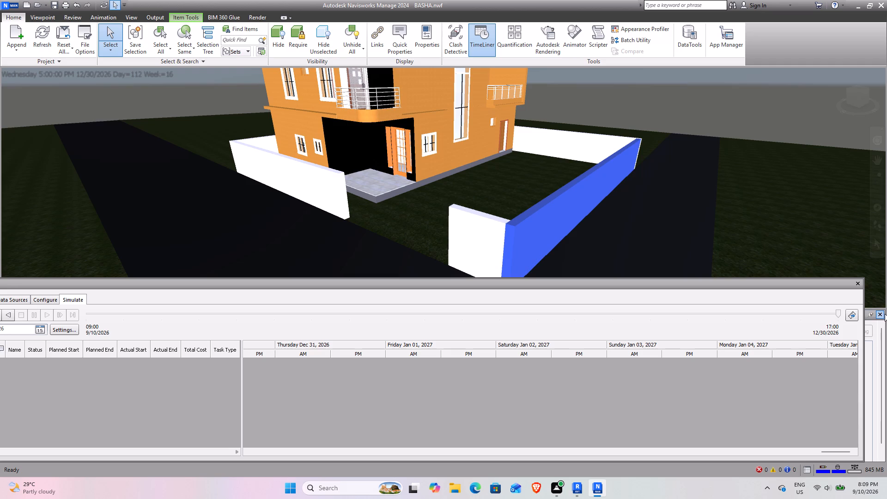
{"action": "double_click", "coordinate": [878, 315]}
Move the floating TimeLiner window until all its controls are reachable, and clear the model selection.
{"action": "scroll", "coordinate": [405, 217], "scroll_direction": "down", "scroll_amount": 2}
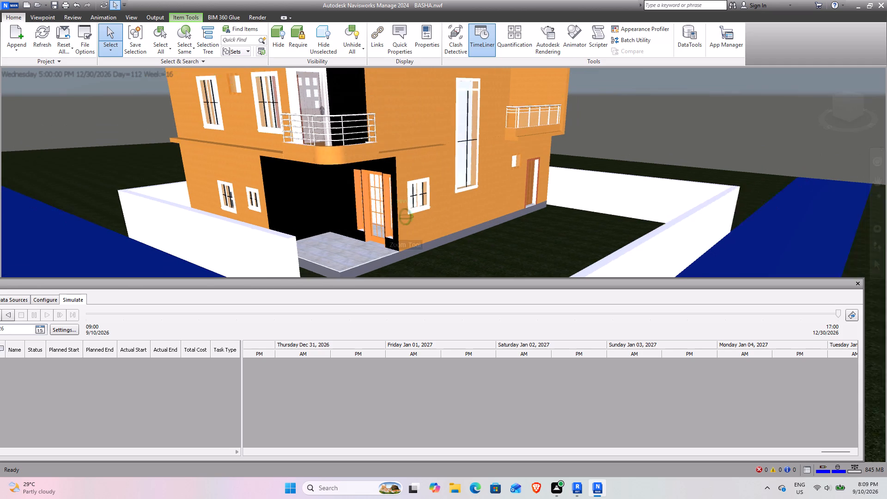
{"action": "scroll", "coordinate": [405, 217], "scroll_direction": "down", "scroll_amount": 11}
{"action": "middle_click_drag", "start_coordinate": [359, 230], "coordinate": [472, 215]}
{"action": "left_click_drag", "start_coordinate": [344, 295], "coordinate": [438, 292]}
{"action": "left_click_drag", "start_coordinate": [296, 296], "coordinate": [301, 297]}
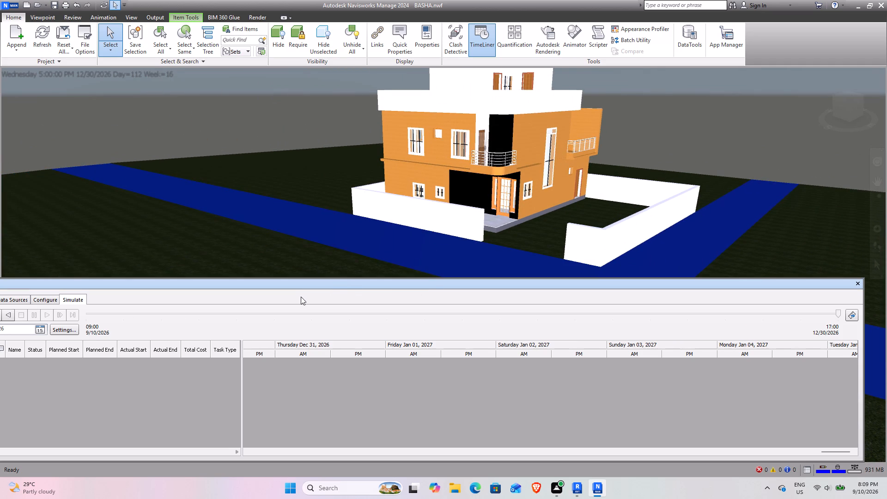
{"action": "left_click_drag", "start_coordinate": [301, 297], "coordinate": [329, 291]}
{"action": "left_click_drag", "start_coordinate": [333, 285], "coordinate": [373, 294]}
{"action": "left_click", "coordinate": [202, 191]}
{"action": "left_click", "coordinate": [260, 120]}
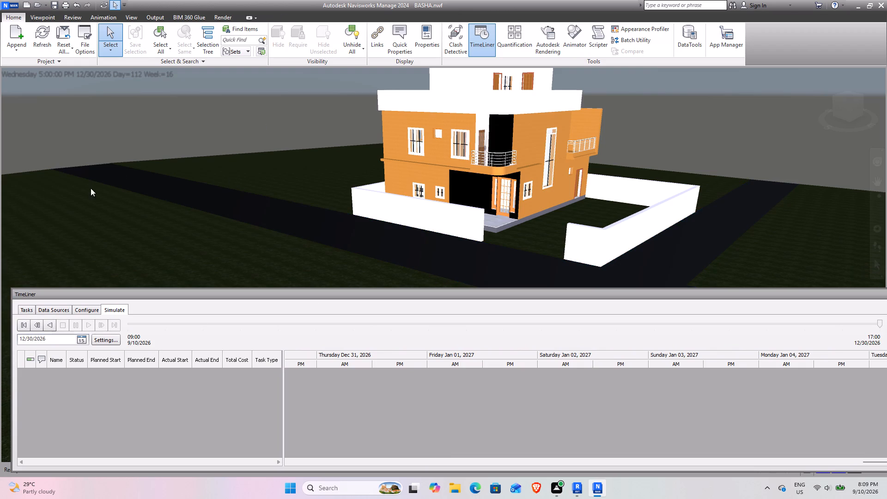
Check the TimeLiner task list, then rewind the simulation to its start on 9/10/2026.
{"action": "left_click", "coordinate": [20, 307]}
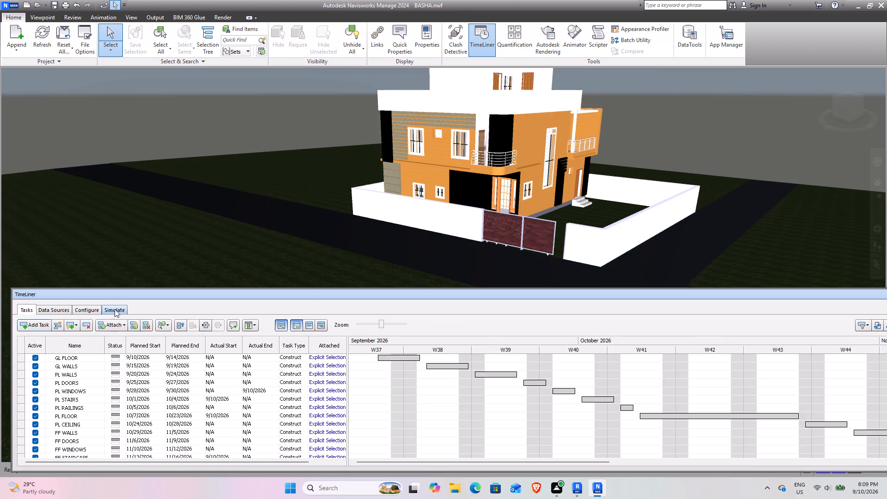
{"action": "left_click", "coordinate": [106, 305]}
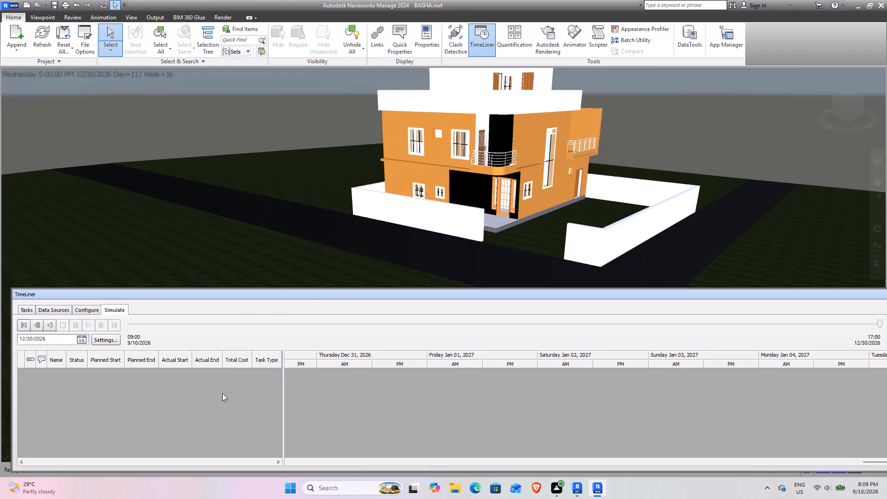
{"action": "left_click", "coordinate": [23, 331]}
{"action": "scroll", "coordinate": [365, 186], "scroll_direction": "down", "scroll_amount": 10}
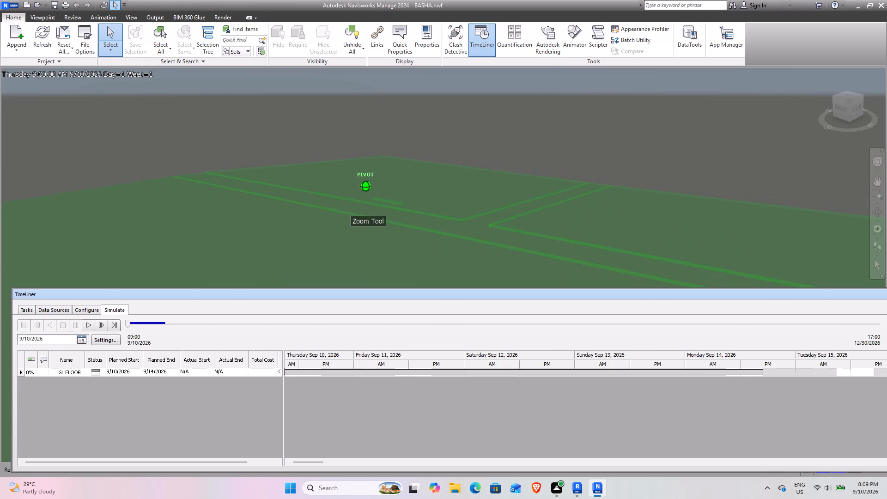
{"action": "scroll", "coordinate": [369, 194], "scroll_direction": "down", "scroll_amount": 16}
{"action": "scroll", "coordinate": [405, 189], "scroll_direction": "up", "scroll_amount": 9}
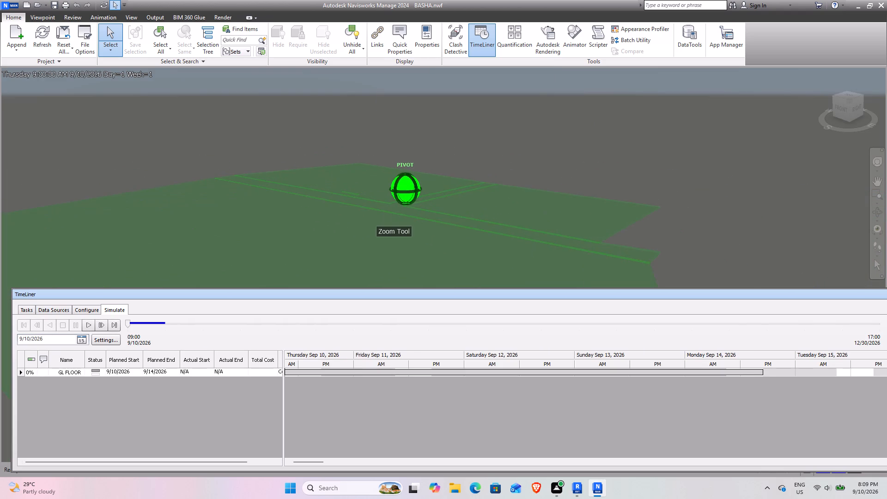
{"action": "scroll", "coordinate": [385, 209], "scroll_direction": "up", "scroll_amount": 15}
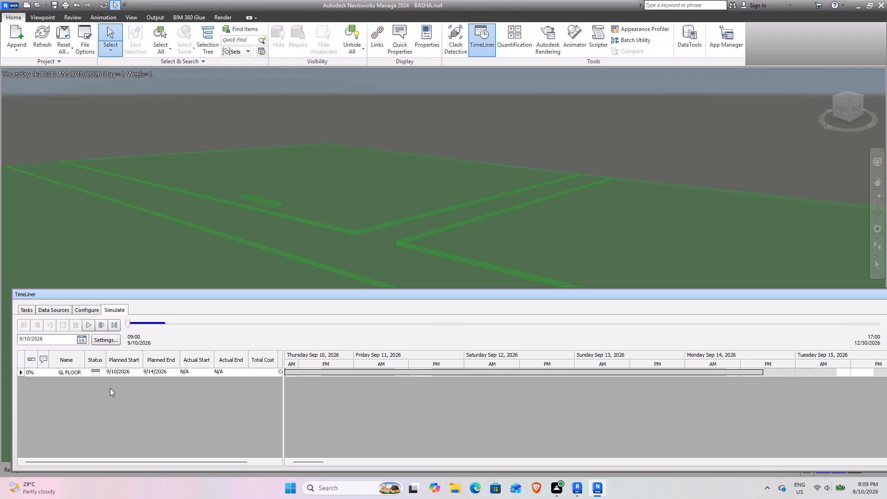
Inspect the first construction stage by selecting the GL FLOOR task, the roads and the surrounding ground slabs.
{"action": "left_click", "coordinate": [55, 370]}
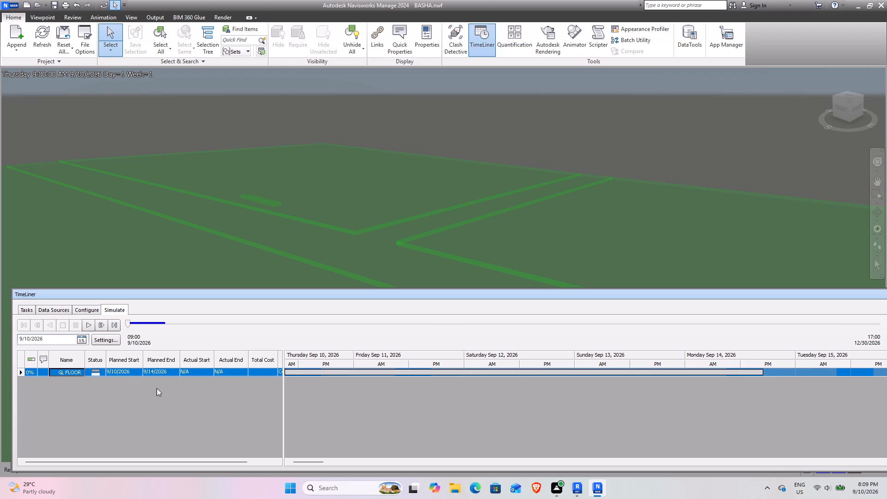
{"action": "left_click", "coordinate": [284, 224]}
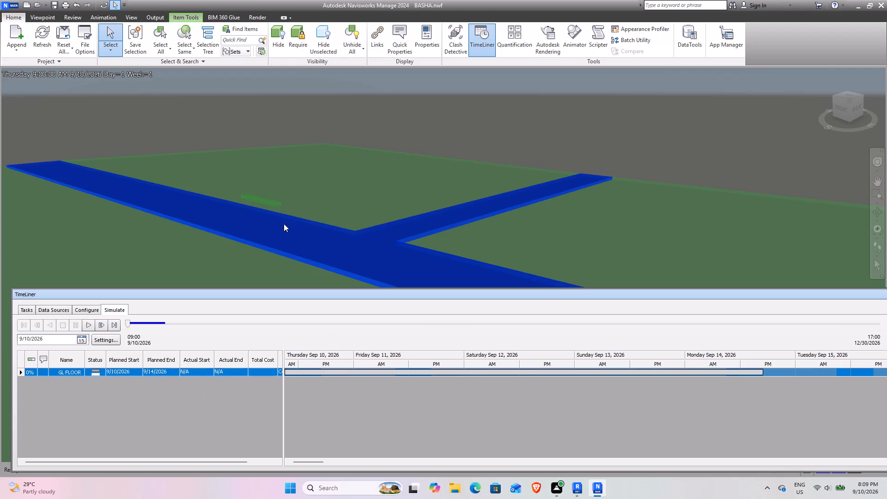
{"action": "left_click", "coordinate": [334, 191]}
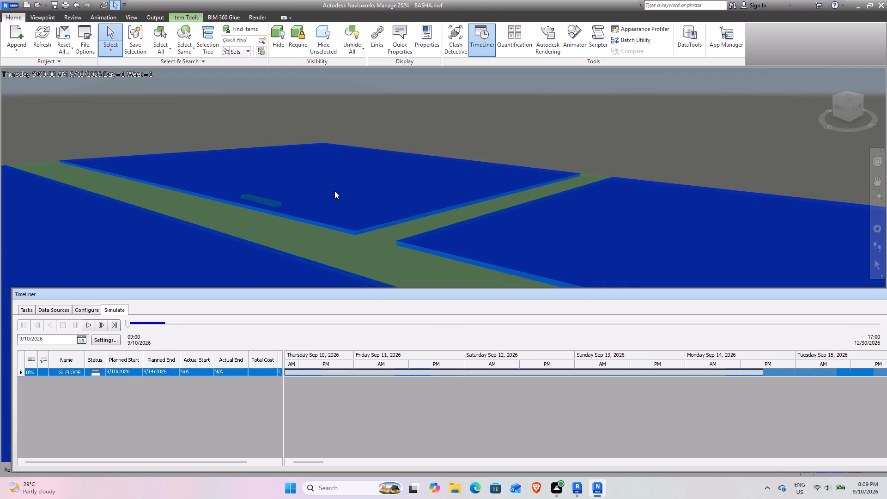
Play the construction simulation from 9/10/2026 and watch the house being built at close range.
{"action": "scroll", "coordinate": [347, 166], "scroll_direction": "down", "scroll_amount": 4}
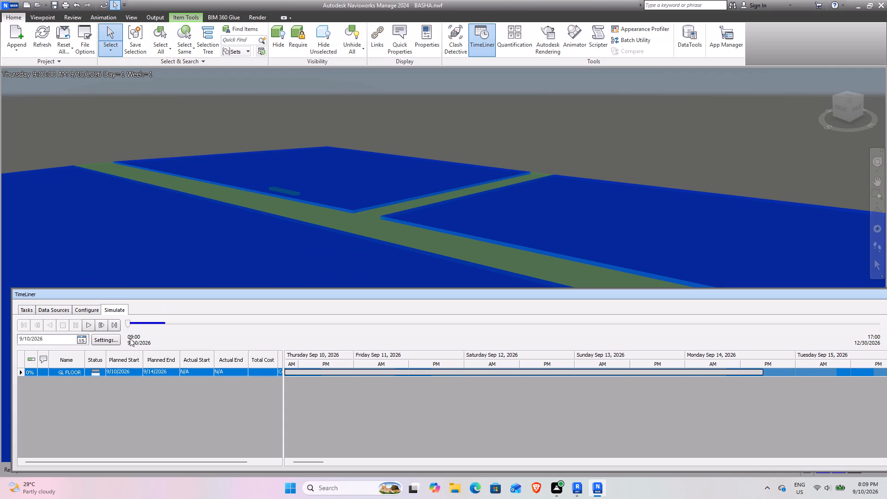
{"action": "left_click", "coordinate": [88, 326]}
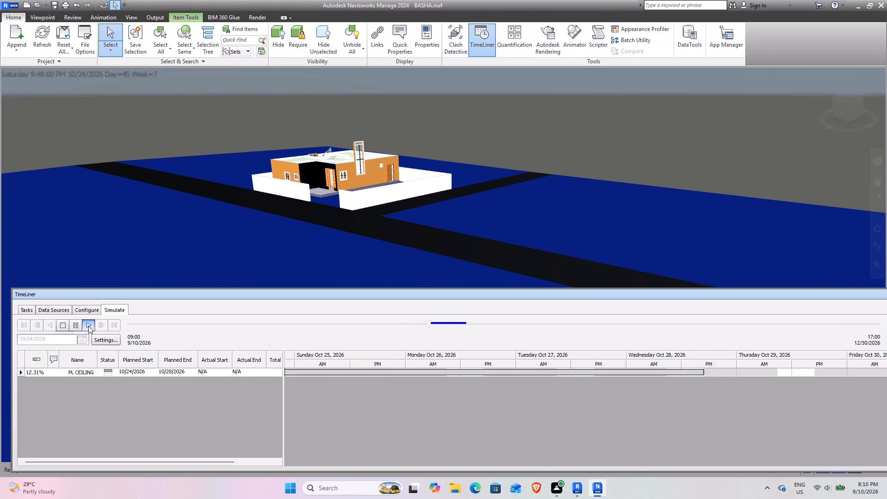
{"action": "scroll", "coordinate": [357, 126], "scroll_direction": "up", "scroll_amount": 4}
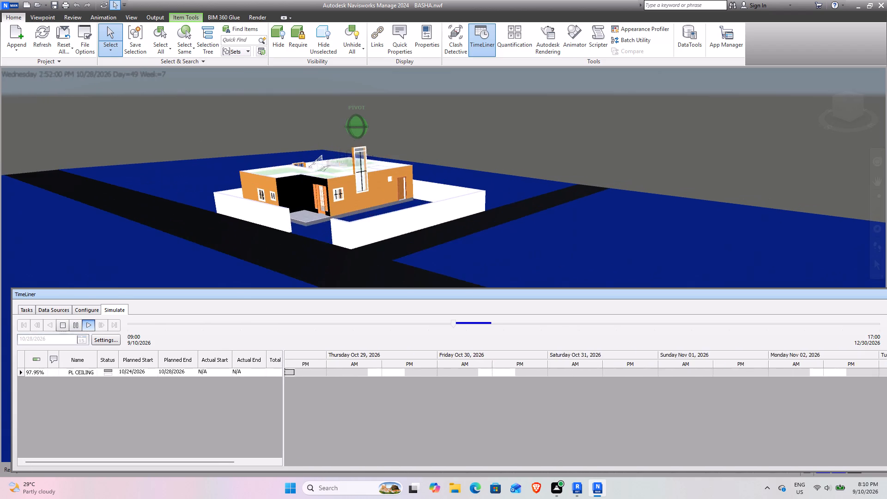
{"action": "scroll", "coordinate": [324, 145], "scroll_direction": "up", "scroll_amount": 5}
{"action": "scroll", "coordinate": [309, 214], "scroll_direction": "up", "scroll_amount": 4}
{"action": "scroll", "coordinate": [346, 188], "scroll_direction": "up", "scroll_amount": 4}
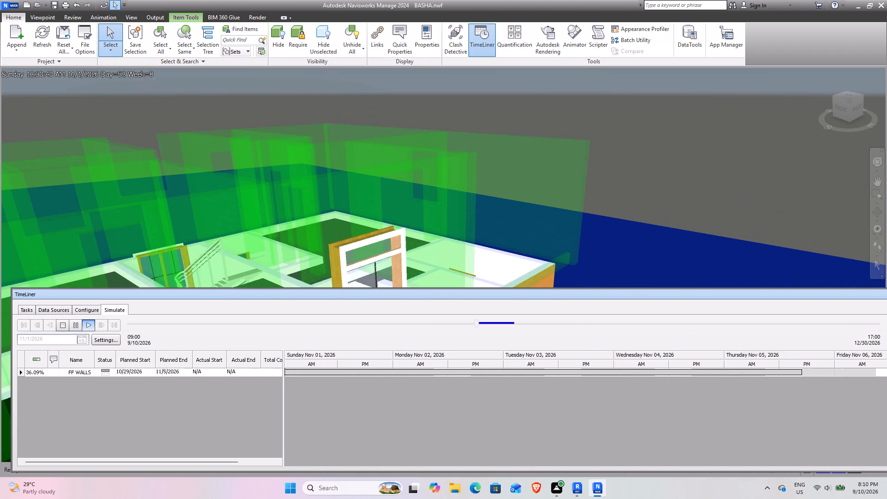
{"action": "scroll", "coordinate": [347, 187], "scroll_direction": "down", "scroll_amount": 14}
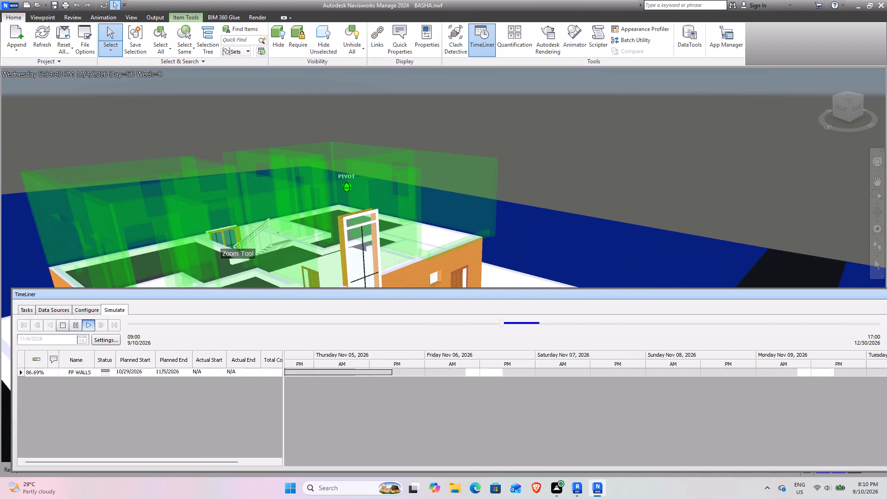
{"action": "scroll", "coordinate": [237, 225], "scroll_direction": "down", "scroll_amount": 13}
{"action": "middle_click_drag", "start_coordinate": [237, 235], "coordinate": [310, 189]}
{"action": "scroll", "coordinate": [332, 183], "scroll_direction": "up", "scroll_amount": 9}
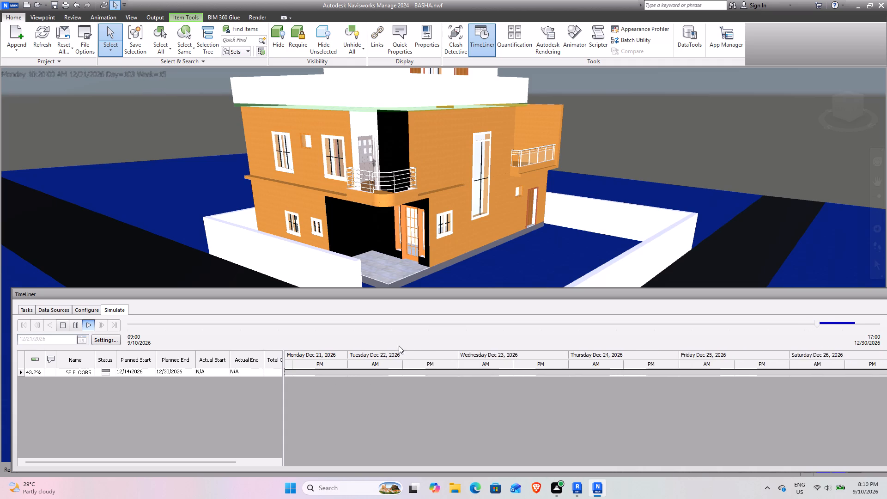
Select the upper balcony wall and the rear compound wall as the simulation ends, and clear the selection.
{"action": "left_click", "coordinate": [554, 134]}
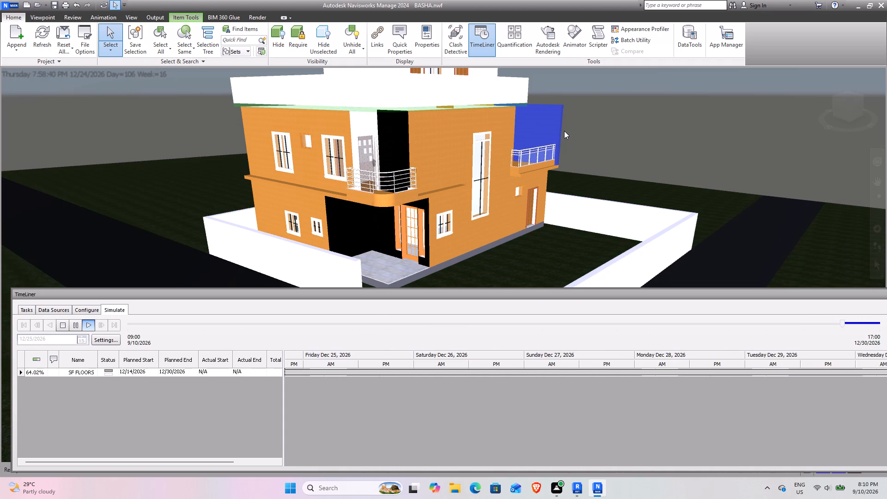
{"action": "left_click", "coordinate": [581, 199]}
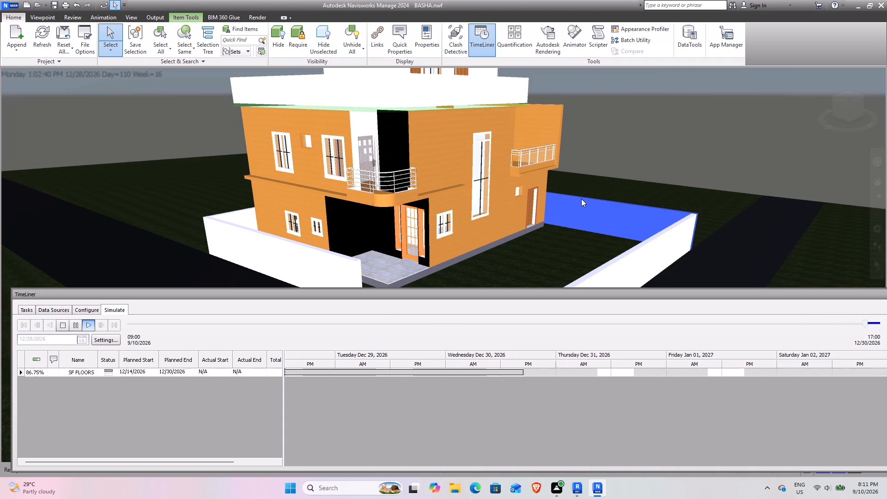
{"action": "left_click", "coordinate": [631, 141]}
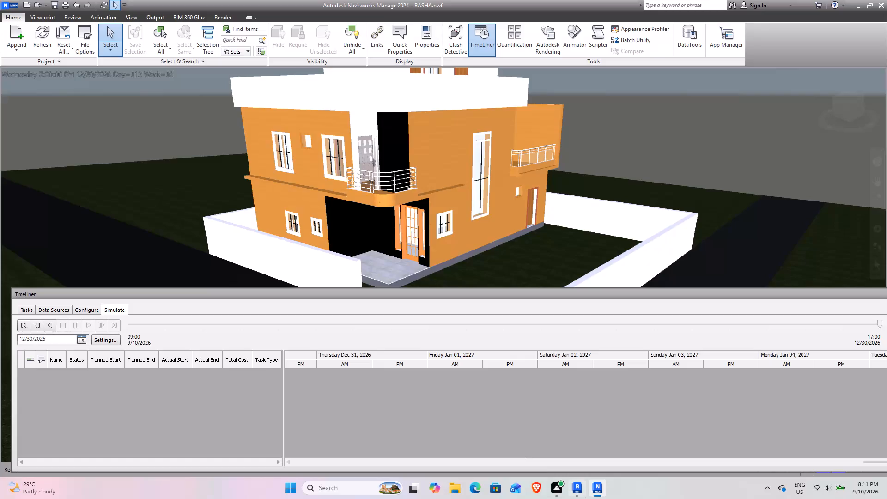
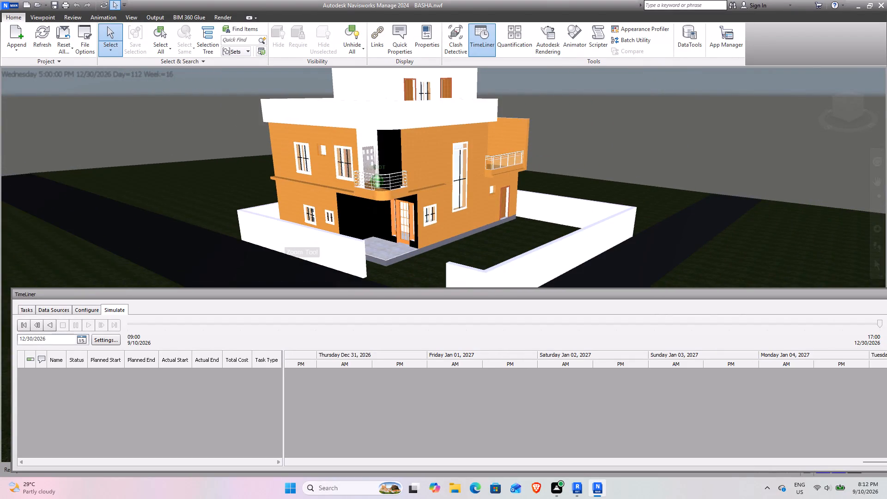
Examine the completed house, its balconies and compound walls from several angles, at close range and from afar.
{"action": "middle_click_drag", "start_coordinate": [297, 224], "coordinate": [308, 201], "text": "shift"}
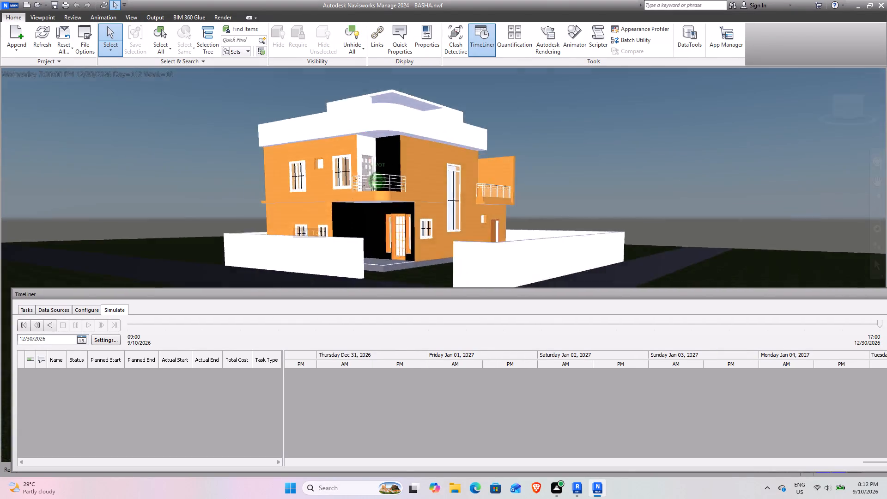
{"action": "middle_click_drag", "start_coordinate": [308, 201], "coordinate": [294, 192], "text": "shift"}
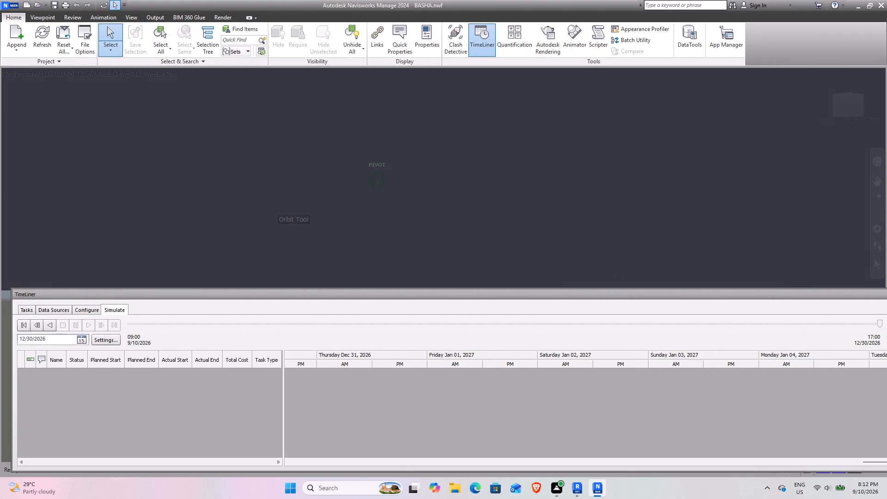
{"action": "middle_click_drag", "start_coordinate": [294, 192], "coordinate": [281, 225], "text": "shift"}
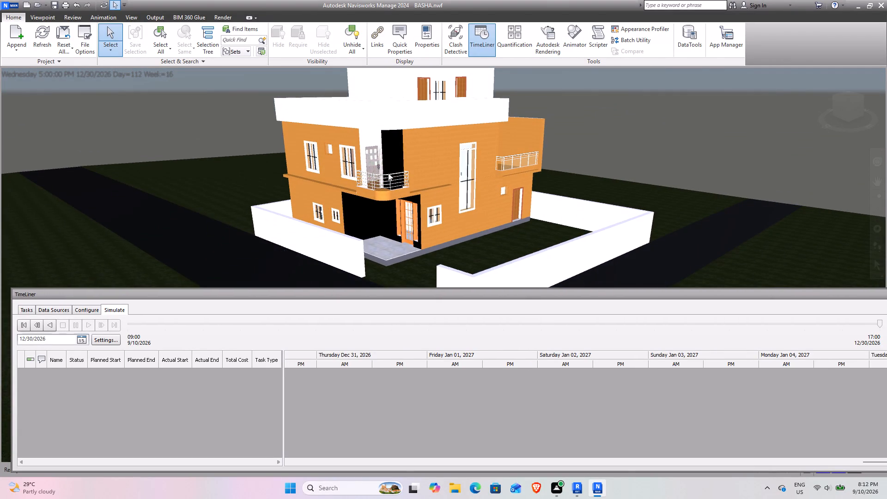
{"action": "scroll", "coordinate": [426, 147], "scroll_direction": "up", "scroll_amount": 20}
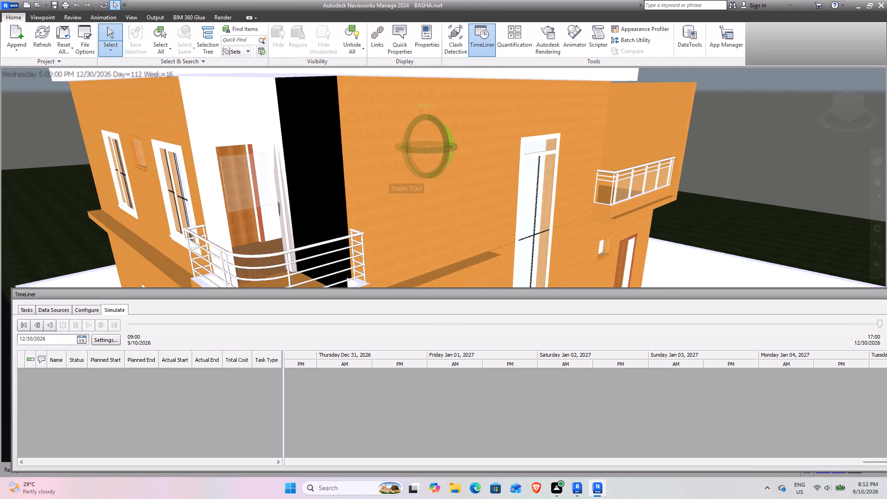
{"action": "scroll", "coordinate": [407, 160], "scroll_direction": "up", "scroll_amount": 20}
{"action": "scroll", "coordinate": [407, 160], "scroll_direction": "up", "scroll_amount": 9}
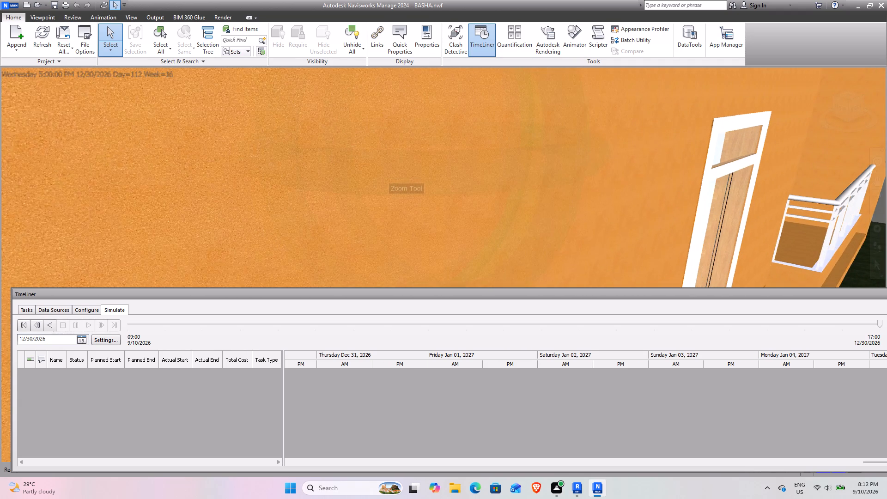
{"action": "scroll", "coordinate": [407, 160], "scroll_direction": "up", "scroll_amount": 14}
{"action": "scroll", "coordinate": [407, 160], "scroll_direction": "down", "scroll_amount": 11}
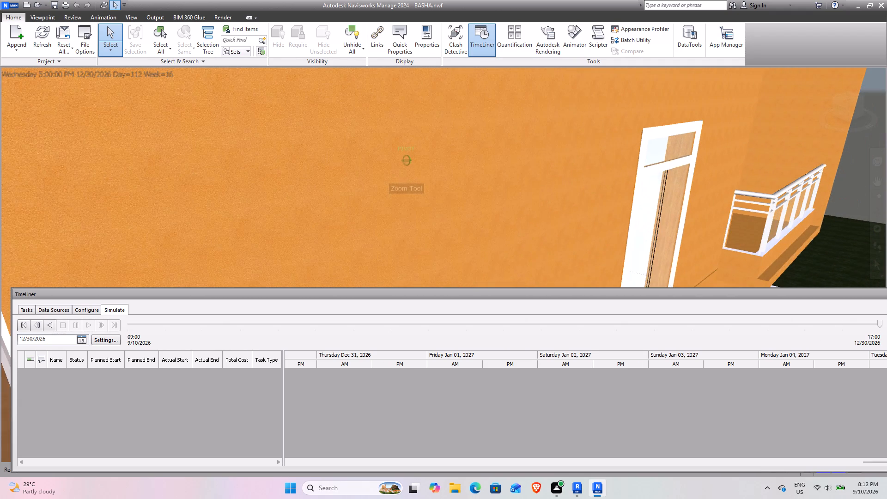
{"action": "scroll", "coordinate": [407, 160], "scroll_direction": "down", "scroll_amount": 20}
{"action": "scroll", "coordinate": [407, 160], "scroll_direction": "down", "scroll_amount": 15}
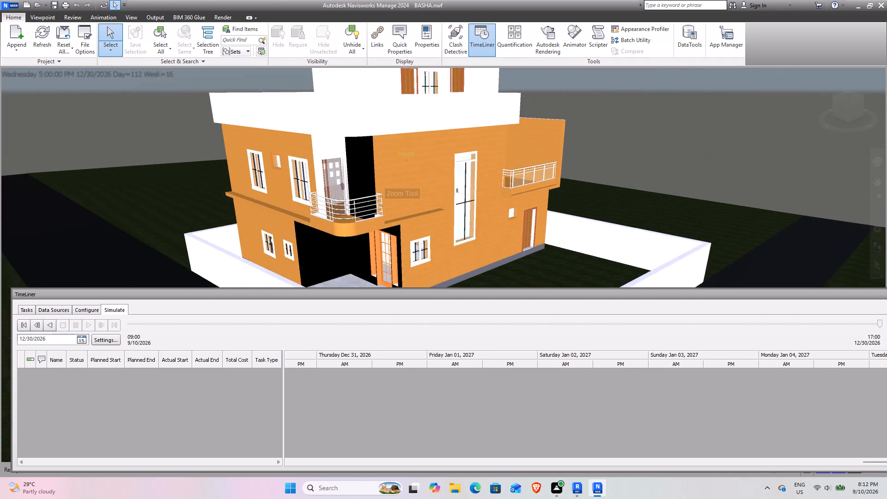
{"action": "scroll", "coordinate": [402, 165], "scroll_direction": "down", "scroll_amount": 20}
{"action": "middle_click_drag", "start_coordinate": [381, 191], "coordinate": [401, 192], "text": "shift"}
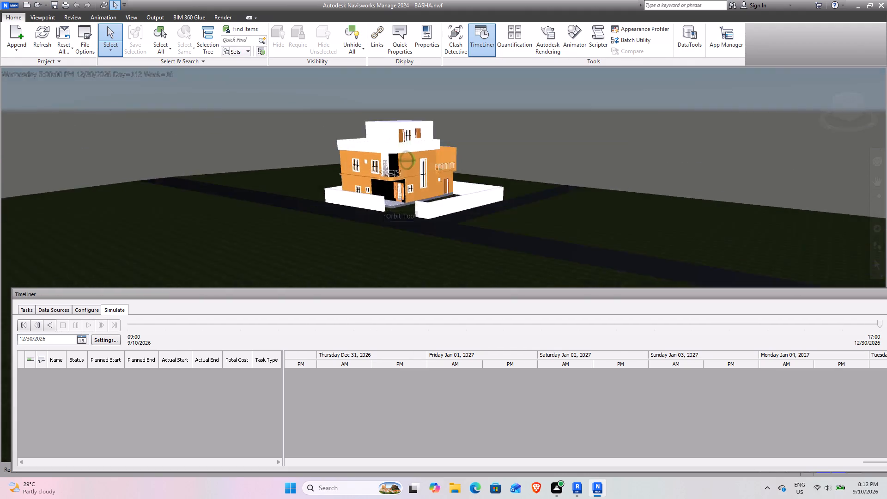
{"action": "middle_click_drag", "start_coordinate": [401, 192], "coordinate": [340, 192], "text": "shift"}
{"action": "scroll", "coordinate": [420, 109], "scroll_direction": "up", "scroll_amount": 4}
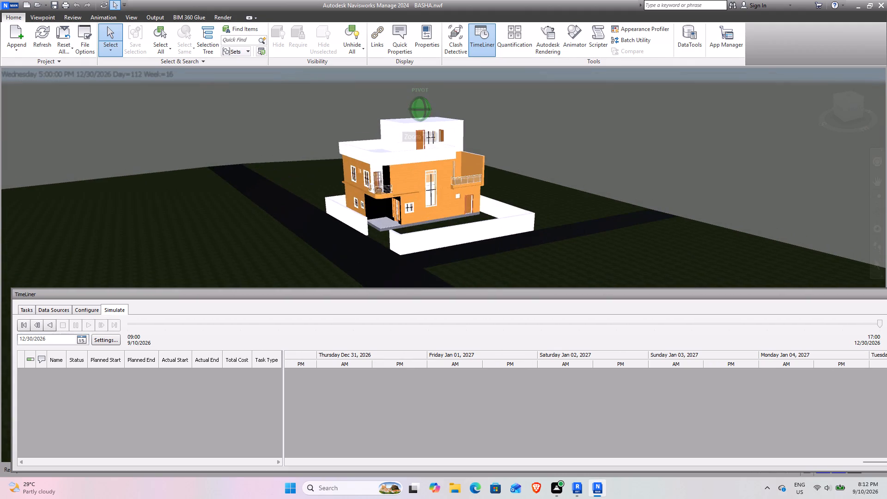
{"action": "scroll", "coordinate": [379, 172], "scroll_direction": "up", "scroll_amount": 5}
{"action": "middle_click_drag", "start_coordinate": [346, 184], "coordinate": [607, 109], "text": "shift"}
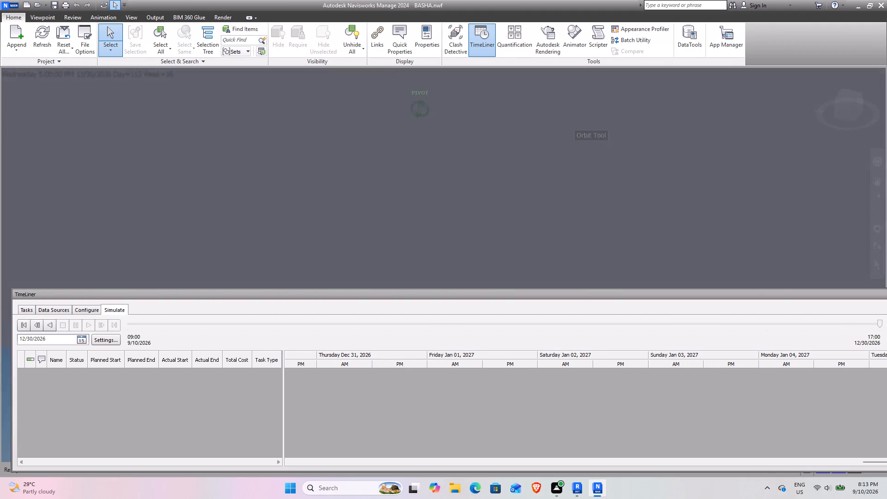
{"action": "middle_click_drag", "start_coordinate": [607, 109], "coordinate": [395, 166], "text": "shift"}
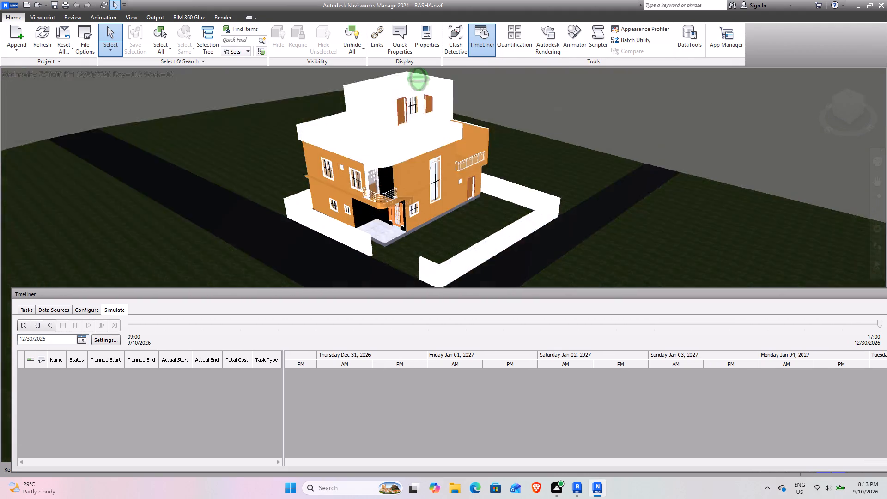
{"action": "middle_click_drag", "start_coordinate": [395, 166], "coordinate": [356, 168], "text": "shift"}
{"action": "scroll", "coordinate": [383, 197], "scroll_direction": "up", "scroll_amount": 4}
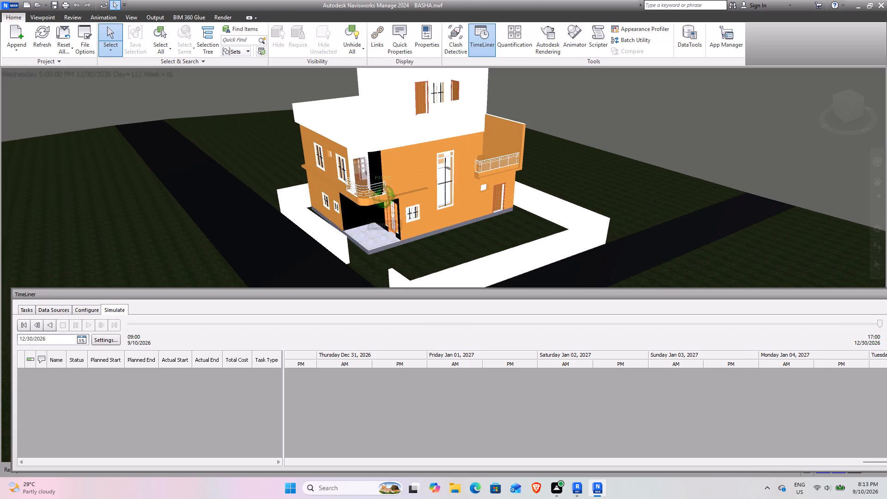
{"action": "scroll", "coordinate": [387, 209], "scroll_direction": "up", "scroll_amount": 8}
{"action": "middle_click_drag", "start_coordinate": [365, 235], "coordinate": [388, 178]}
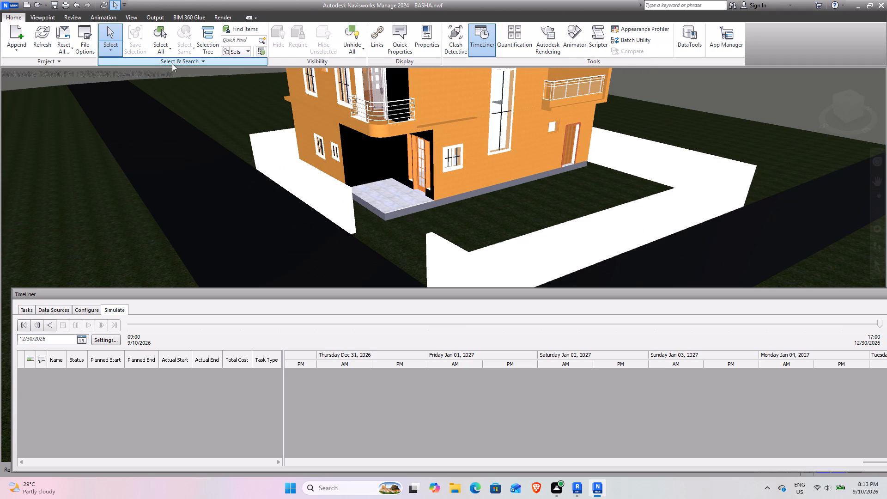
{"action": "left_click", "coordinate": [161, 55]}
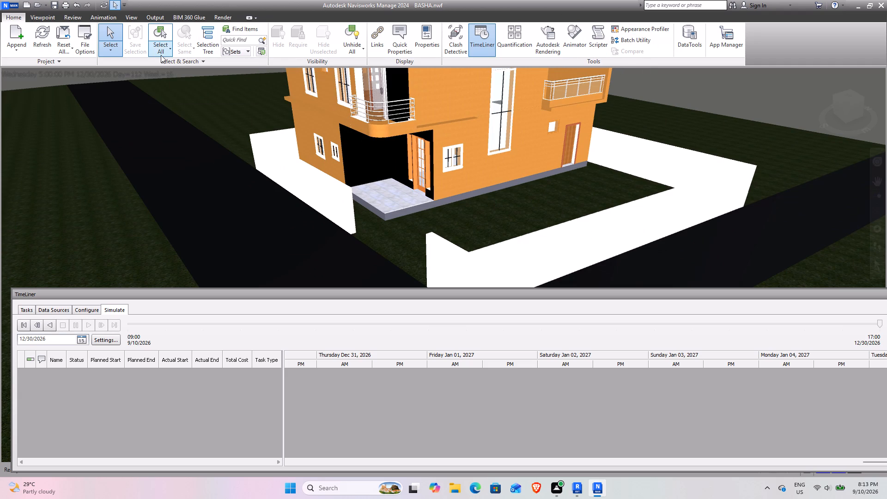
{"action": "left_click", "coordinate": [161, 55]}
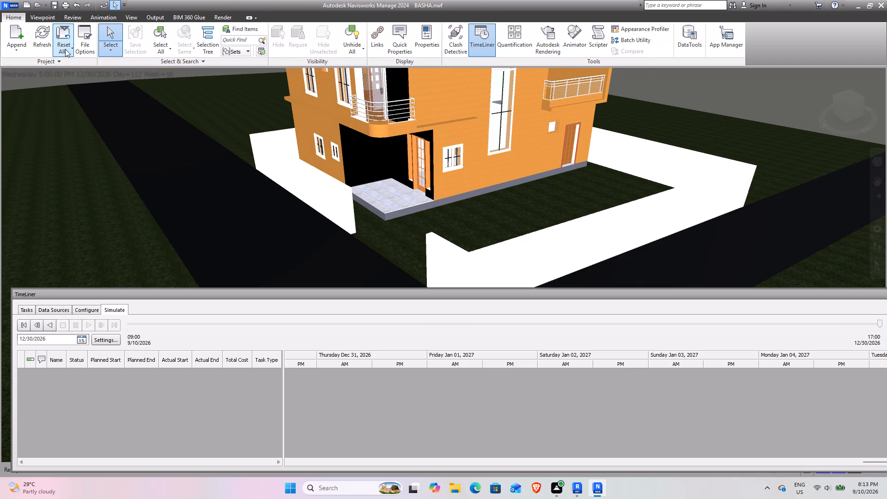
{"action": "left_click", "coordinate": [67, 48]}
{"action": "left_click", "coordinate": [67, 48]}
Start an animation export with TimeLiner Simulation as the source and Windows AVI as the output format.
{"action": "left_click", "coordinate": [109, 12]}
{"action": "left_click", "coordinate": [108, 16]}
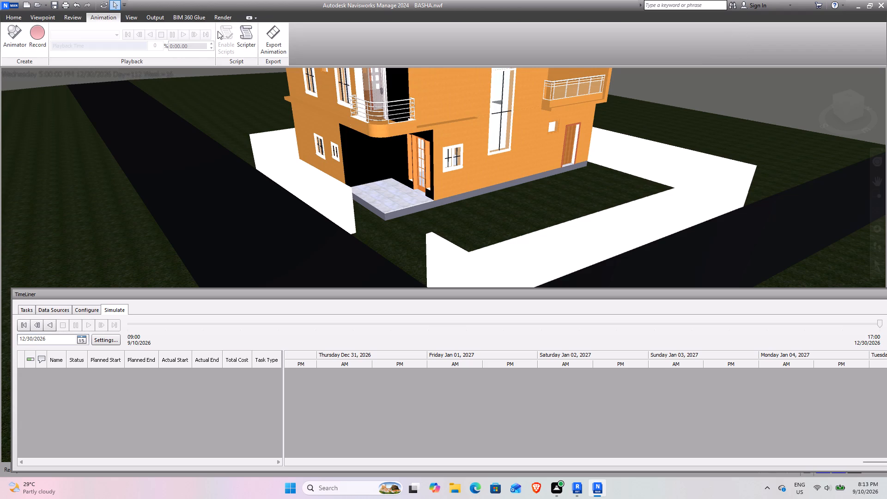
{"action": "left_click", "coordinate": [277, 49]}
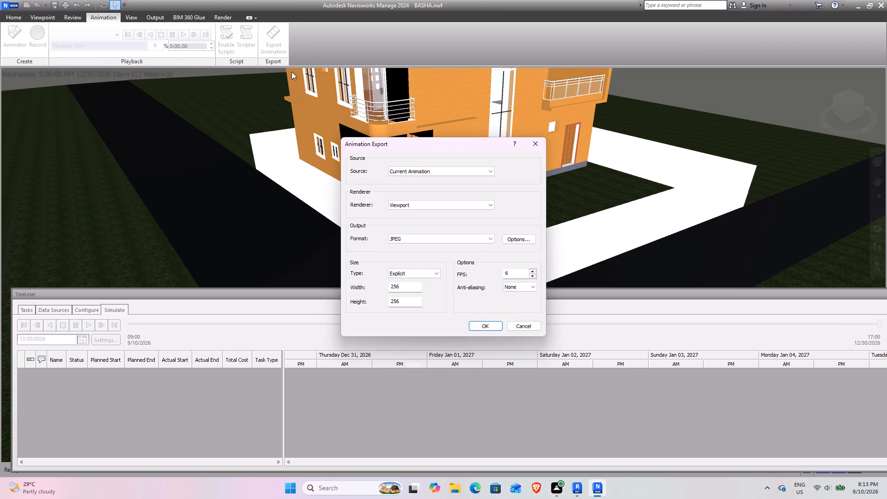
{"action": "left_click", "coordinate": [446, 172]}
{"action": "left_click", "coordinate": [438, 185]}
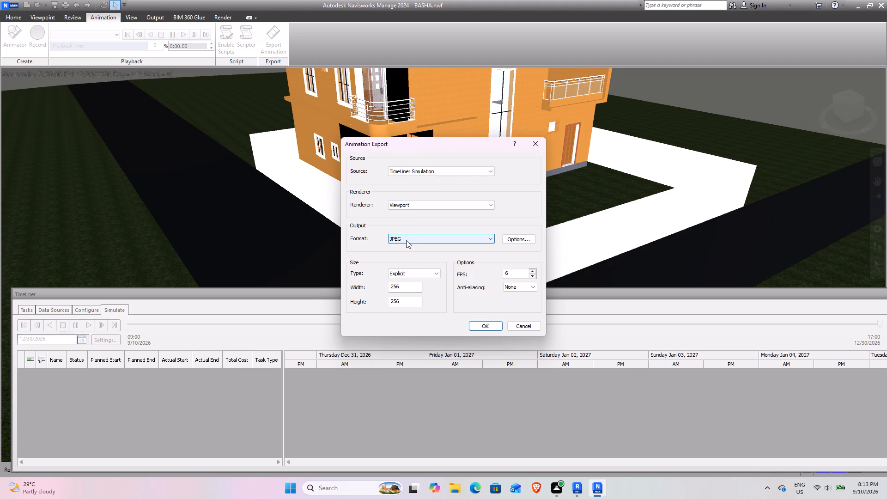
{"action": "left_click", "coordinate": [494, 240]}
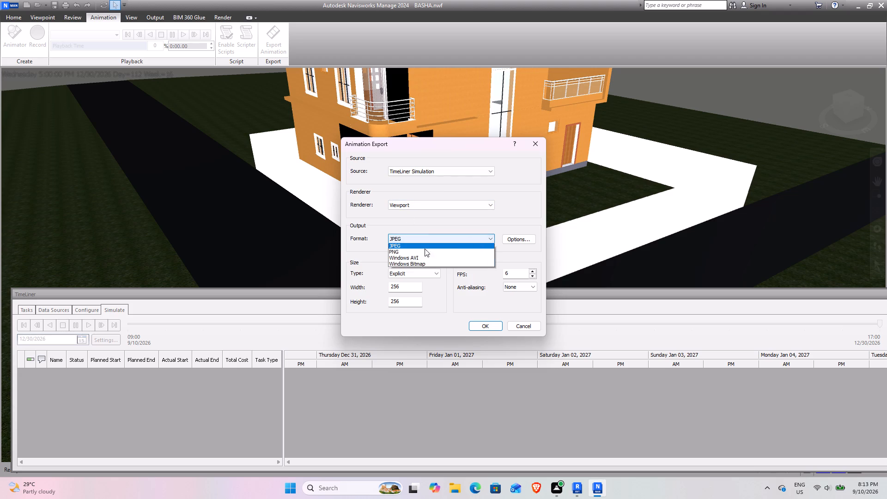
{"action": "left_click", "coordinate": [406, 260]}
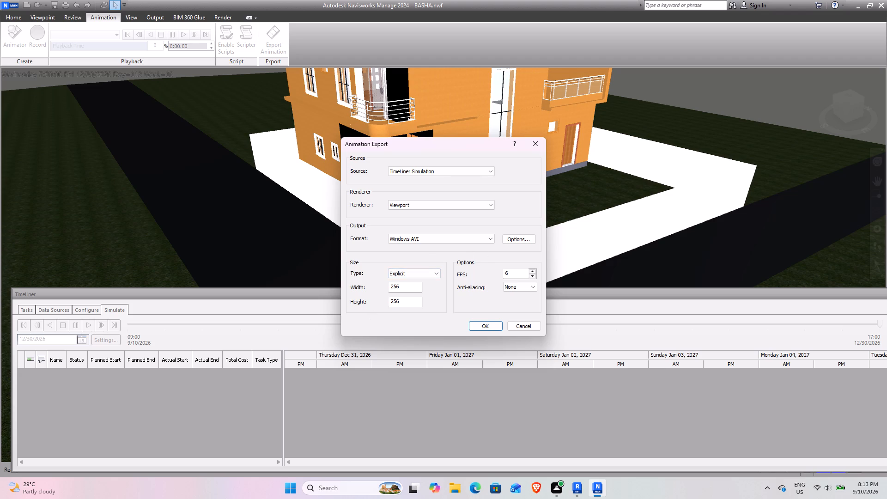
Set the exported animation's size to 2010 wide by 1080 high and accept the export settings.
{"action": "left_click", "coordinate": [407, 290]}
{"action": "left_click_drag", "start_coordinate": [410, 288], "coordinate": [407, 286]}
{"action": "left_click_drag", "start_coordinate": [407, 286], "coordinate": [371, 283]}
{"action": "type", "text": "2010"}
{"action": "left_click", "coordinate": [405, 307]}
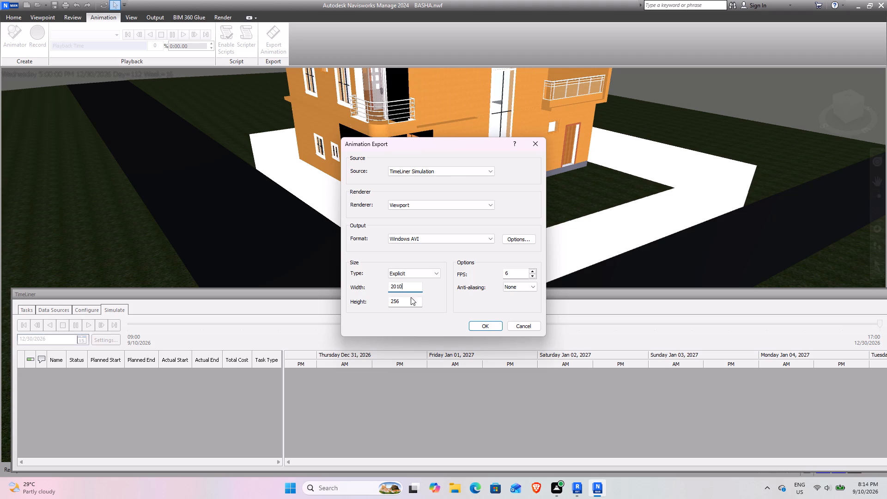
{"action": "left_click", "coordinate": [407, 304]}
{"action": "left_click", "coordinate": [407, 304]}
{"action": "type", "text": "1080"}
{"action": "left_click", "coordinate": [496, 324]}
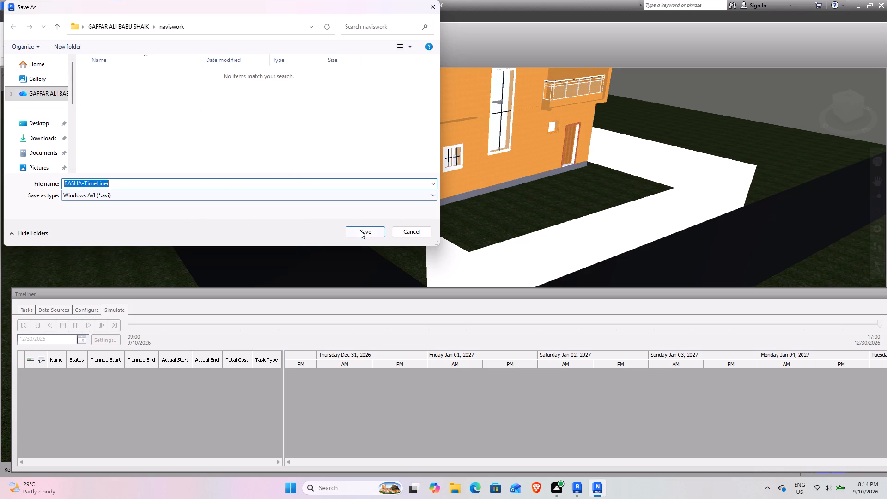
Save the exported simulation video as BASHA-TimeLiner in the naviswork folder.
{"action": "scroll", "coordinate": [118, 108], "scroll_direction": "down", "scroll_amount": 3}
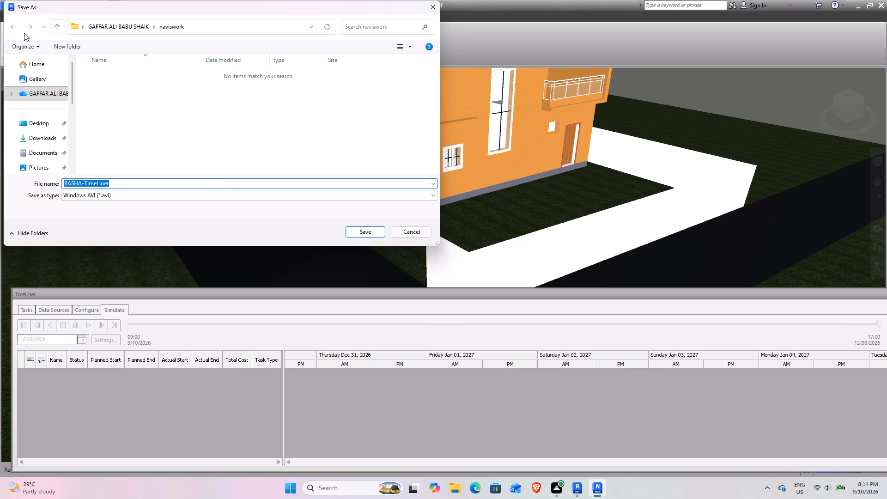
{"action": "left_click", "coordinate": [54, 27]}
{"action": "scroll", "coordinate": [134, 160], "scroll_direction": "down", "scroll_amount": 2}
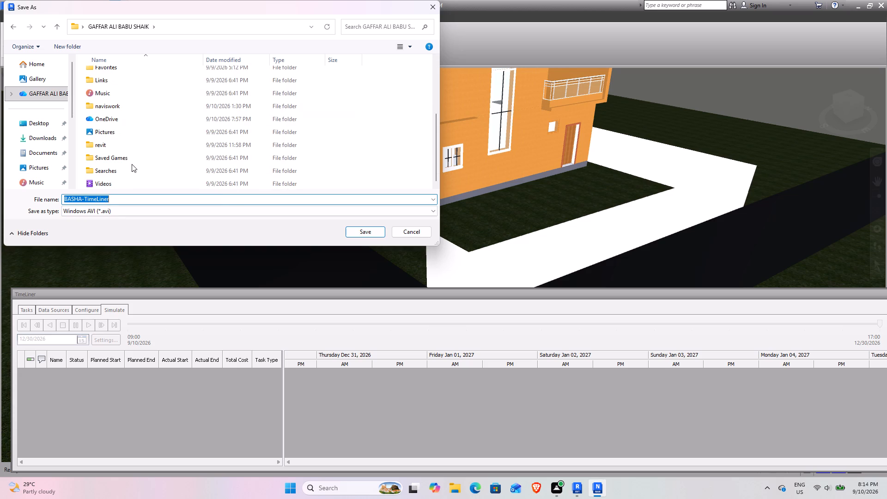
{"action": "left_click", "coordinate": [122, 140]}
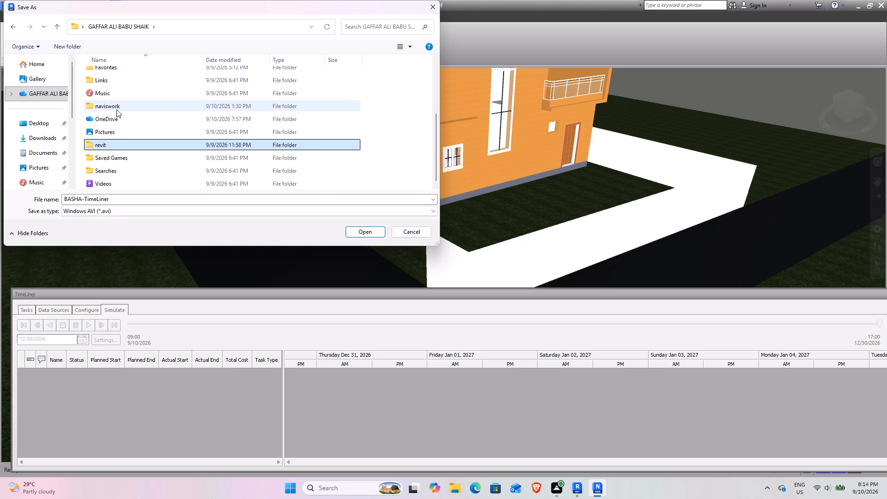
{"action": "double_click", "coordinate": [117, 106]}
{"action": "left_click", "coordinate": [365, 234]}
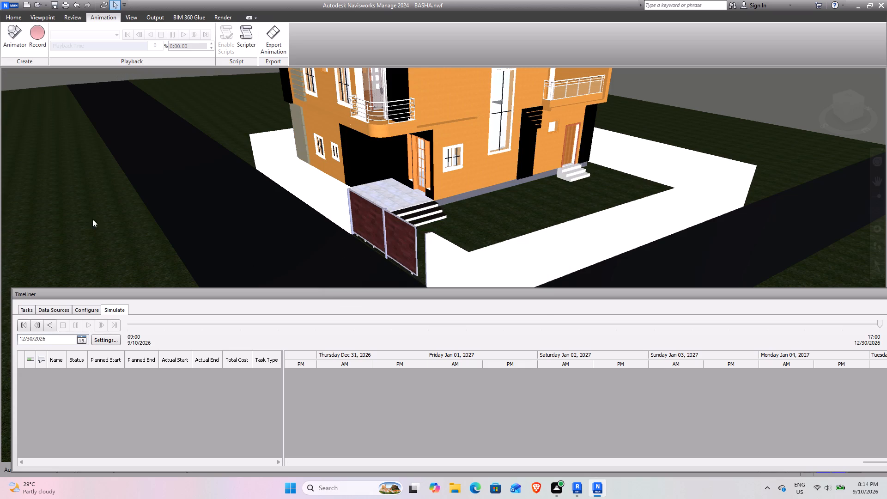
Switch to File Explorer and play the exported BASHA simulation video from the recent files.
{"action": "left_click", "coordinate": [455, 492]}
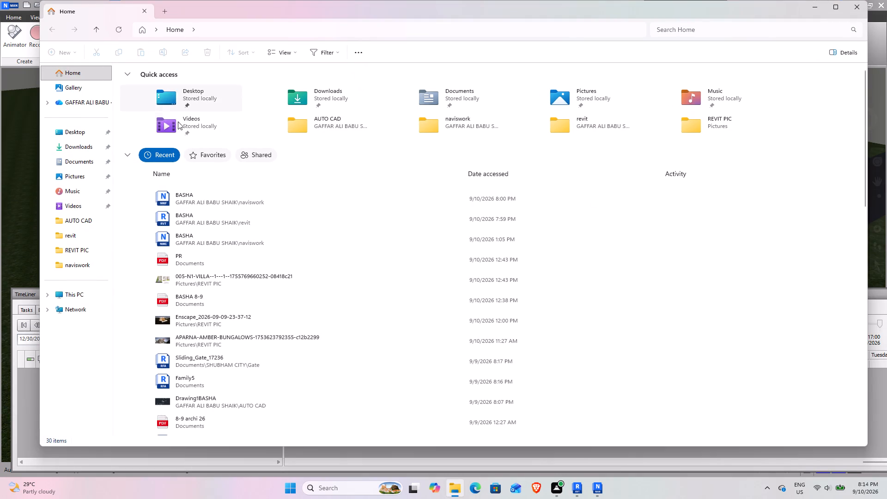
{"action": "double_click", "coordinate": [243, 200]}
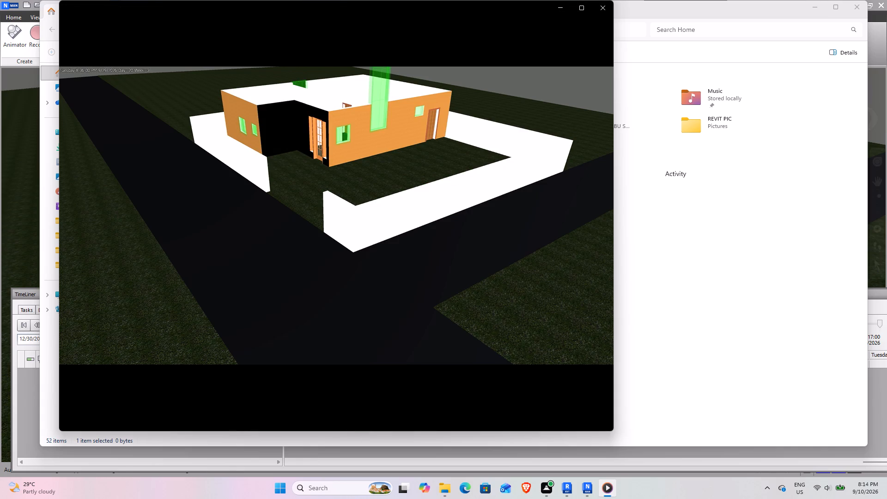
Close the BASHA-TimeLiner video and the File Explorer window to return to Navisworks.
{"action": "scroll", "coordinate": [375, 224], "scroll_direction": "down", "scroll_amount": 2}
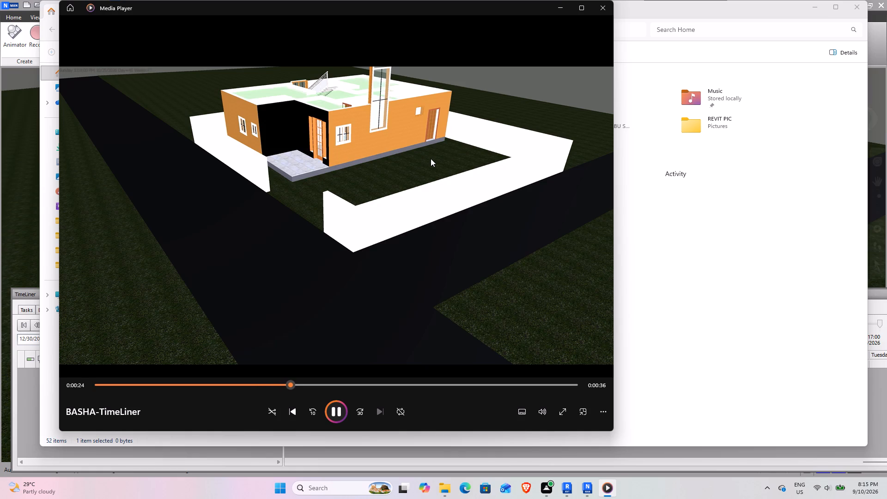
{"action": "left_click", "coordinate": [608, 12]}
{"action": "left_click", "coordinate": [859, 1]}
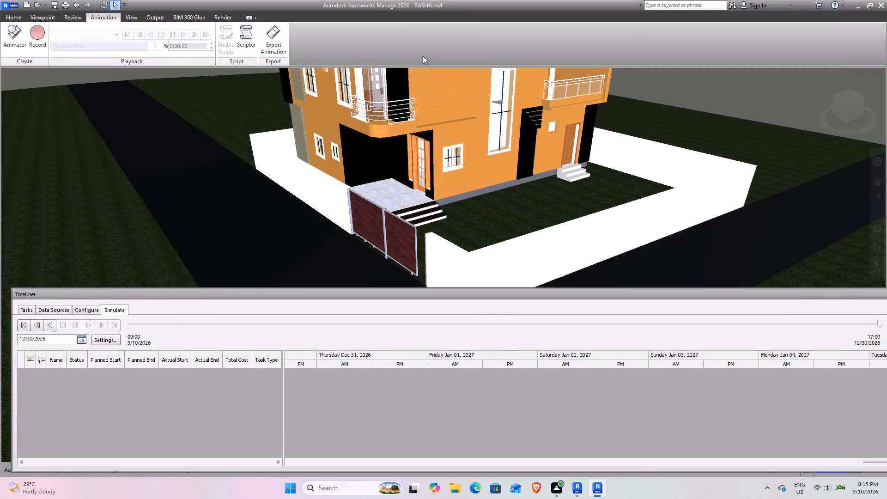
Examine the completed house model from the perspective view and a straight-on elevation, including its perimeter wall and gate.
{"action": "scroll", "coordinate": [425, 187], "scroll_direction": "down", "scroll_amount": 13}
{"action": "middle_click_drag", "start_coordinate": [432, 151], "coordinate": [432, 212]}
{"action": "scroll", "coordinate": [427, 197], "scroll_direction": "up", "scroll_amount": 2}
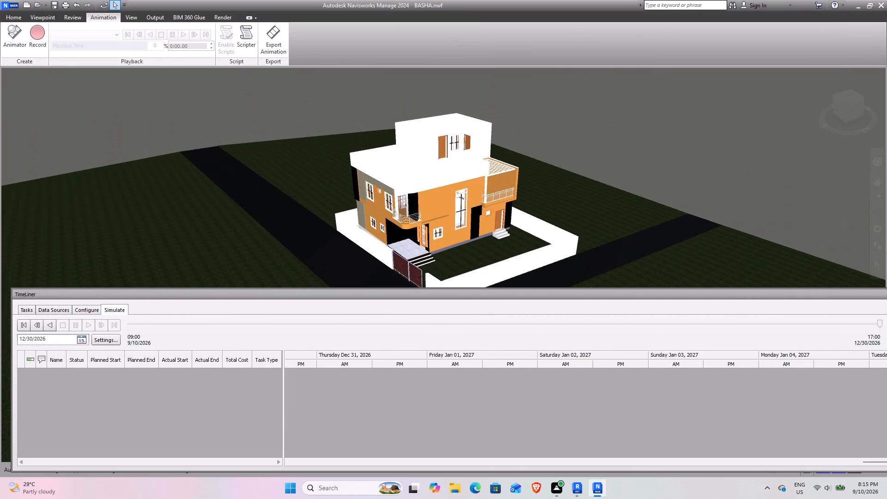
{"action": "scroll", "coordinate": [427, 196], "scroll_direction": "up", "scroll_amount": 2}
{"action": "scroll", "coordinate": [427, 195], "scroll_direction": "down", "scroll_amount": 7}
{"action": "left_click_drag", "start_coordinate": [338, 293], "coordinate": [336, 346]}
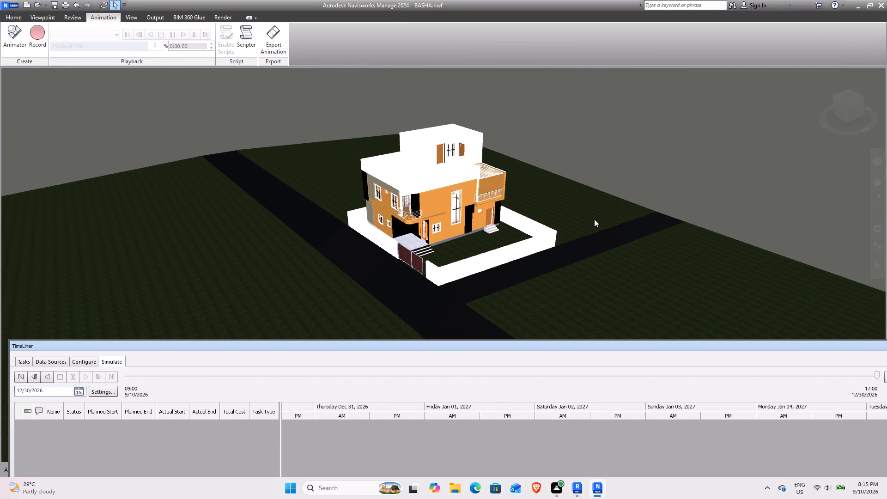
{"action": "scroll", "coordinate": [594, 215], "scroll_direction": "down", "scroll_amount": 4}
{"action": "left_click", "coordinate": [840, 108]}
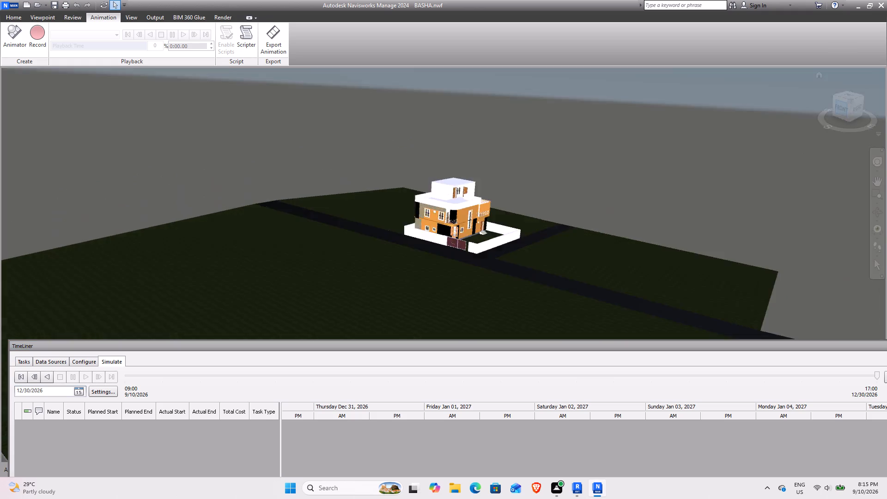
{"action": "scroll", "coordinate": [370, 261], "scroll_direction": "up", "scroll_amount": 17}
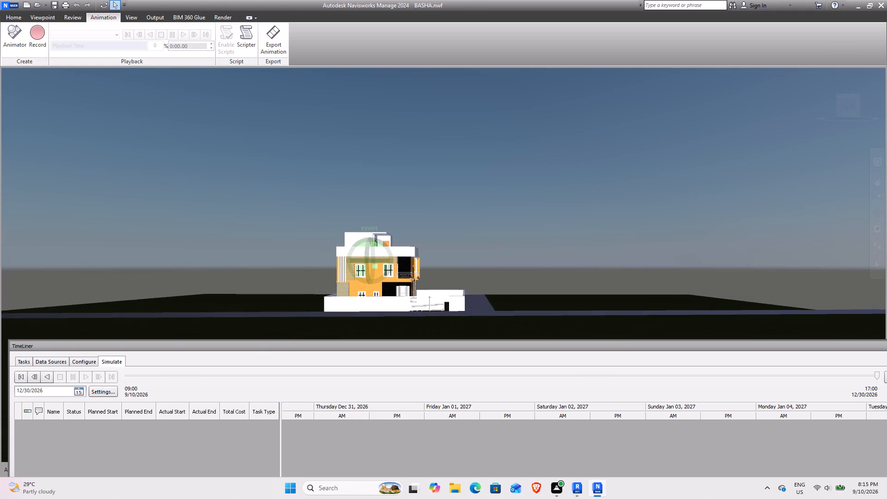
{"action": "scroll", "coordinate": [367, 335], "scroll_direction": "up", "scroll_amount": 1}
{"action": "middle_click_drag", "start_coordinate": [387, 310], "coordinate": [413, 226]}
{"action": "middle_click_drag", "start_coordinate": [413, 224], "coordinate": [414, 307]}
{"action": "scroll", "coordinate": [412, 304], "scroll_direction": "up", "scroll_amount": 14}
{"action": "left_click", "coordinate": [416, 257]}
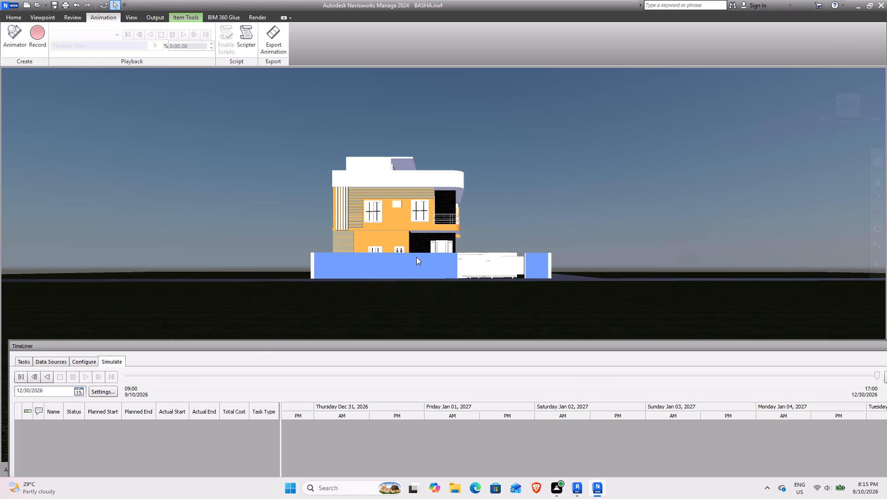
{"action": "middle_click_drag", "start_coordinate": [451, 257], "coordinate": [454, 303]}
{"action": "scroll", "coordinate": [451, 294], "scroll_direction": "up", "scroll_amount": 8}
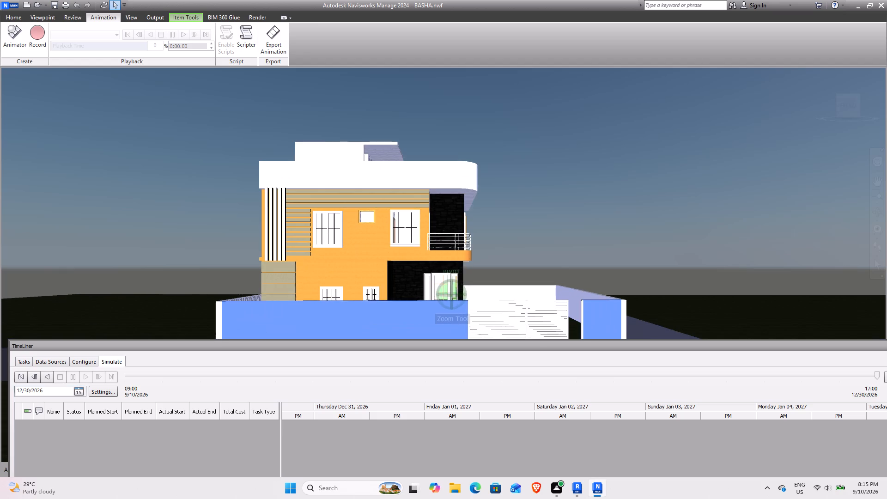
{"action": "middle_click_drag", "start_coordinate": [453, 291], "coordinate": [449, 246]}
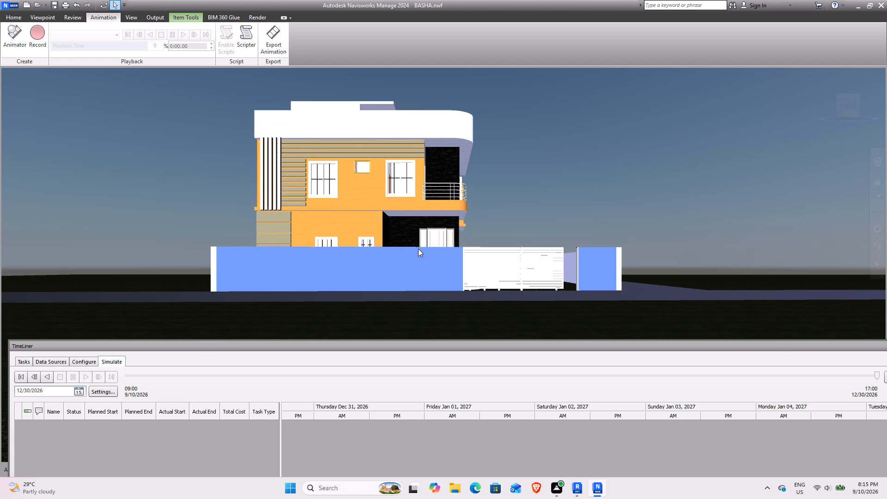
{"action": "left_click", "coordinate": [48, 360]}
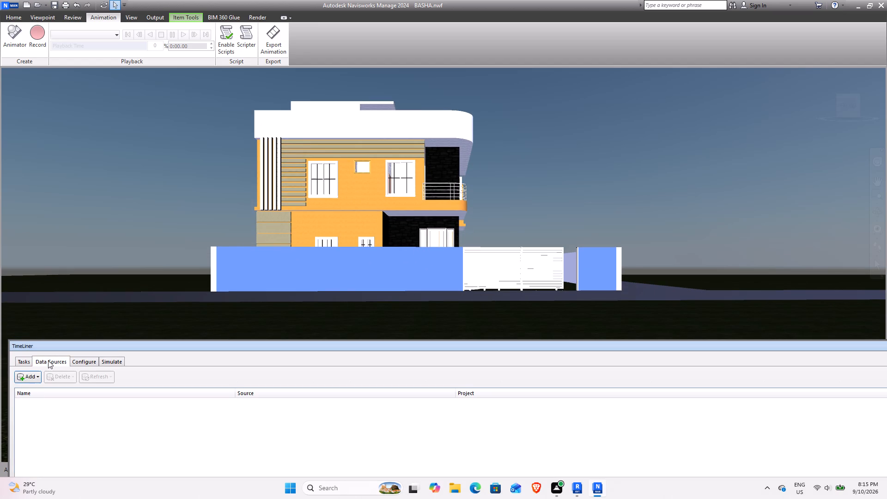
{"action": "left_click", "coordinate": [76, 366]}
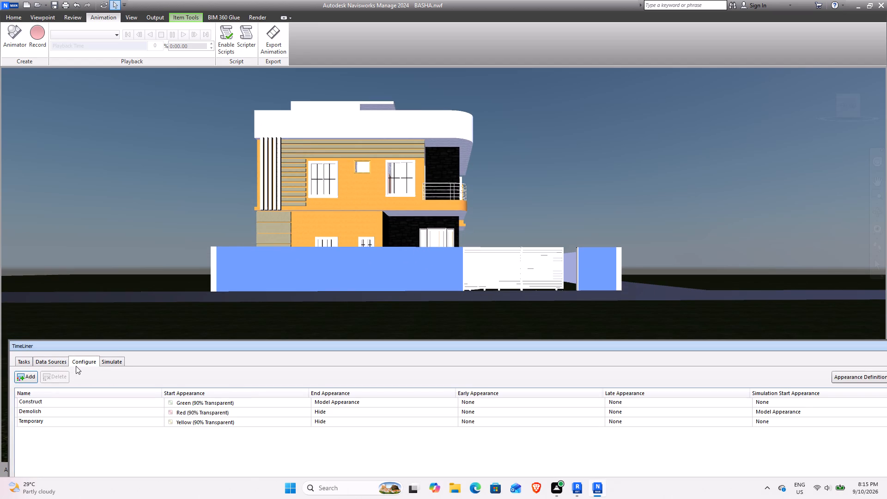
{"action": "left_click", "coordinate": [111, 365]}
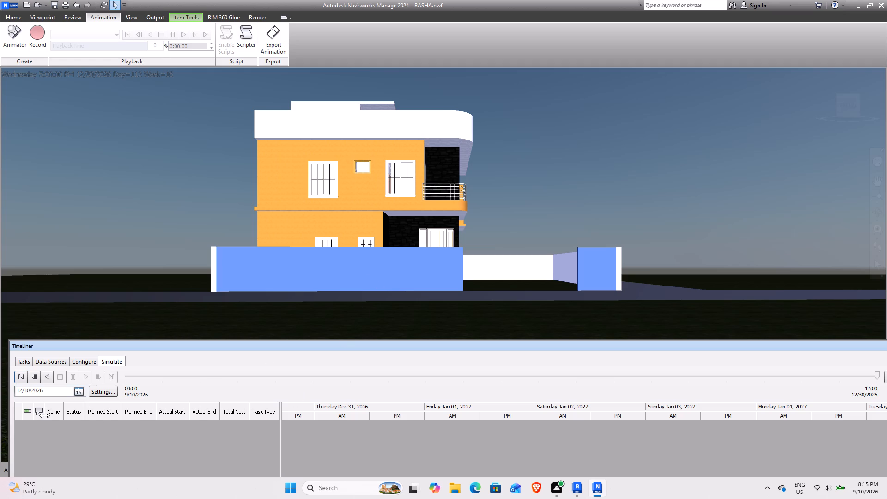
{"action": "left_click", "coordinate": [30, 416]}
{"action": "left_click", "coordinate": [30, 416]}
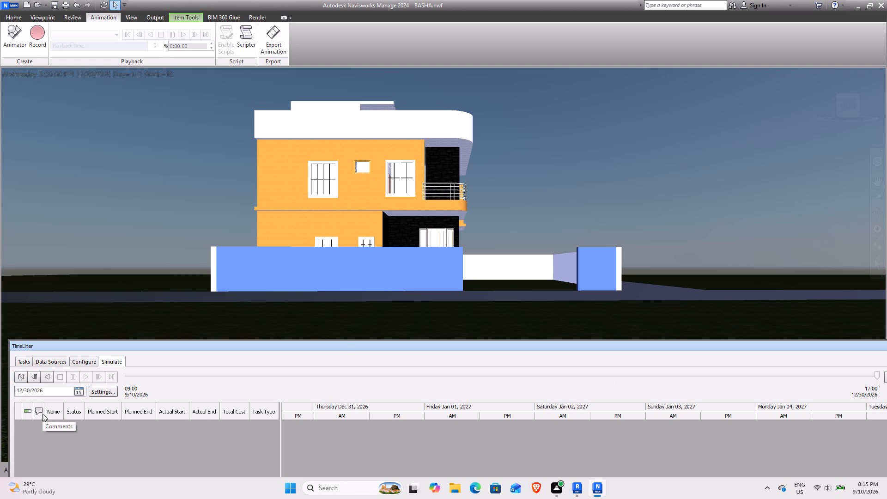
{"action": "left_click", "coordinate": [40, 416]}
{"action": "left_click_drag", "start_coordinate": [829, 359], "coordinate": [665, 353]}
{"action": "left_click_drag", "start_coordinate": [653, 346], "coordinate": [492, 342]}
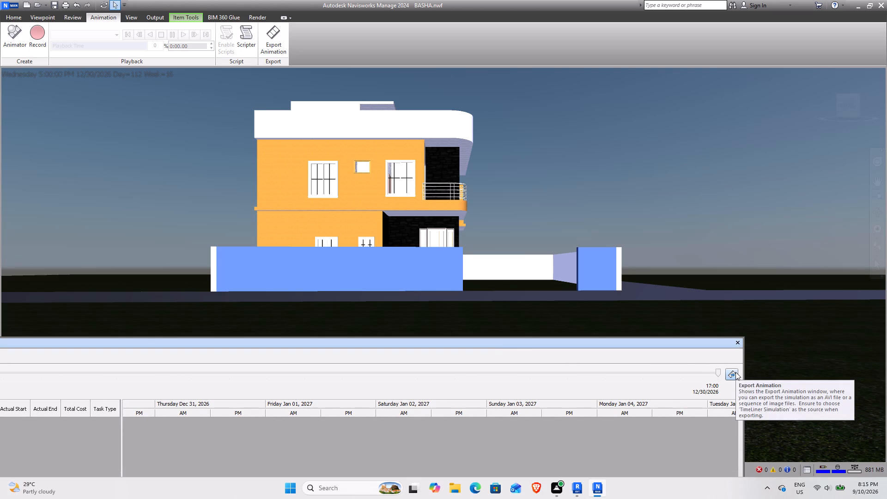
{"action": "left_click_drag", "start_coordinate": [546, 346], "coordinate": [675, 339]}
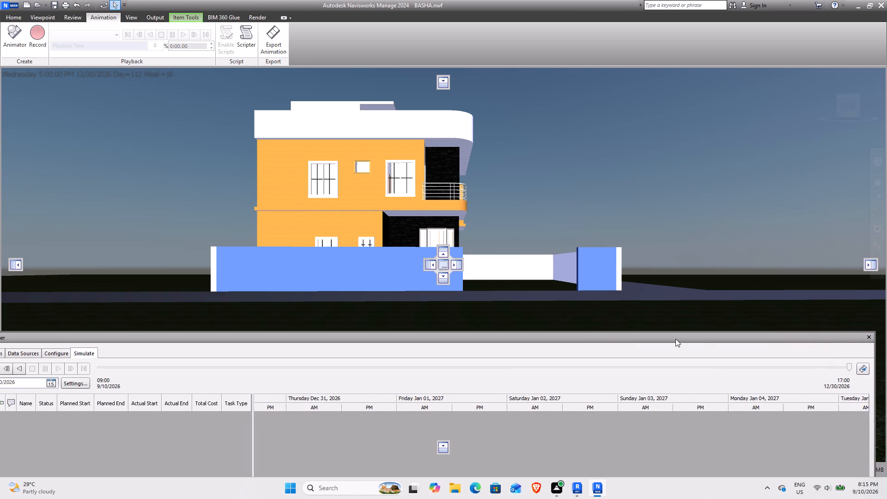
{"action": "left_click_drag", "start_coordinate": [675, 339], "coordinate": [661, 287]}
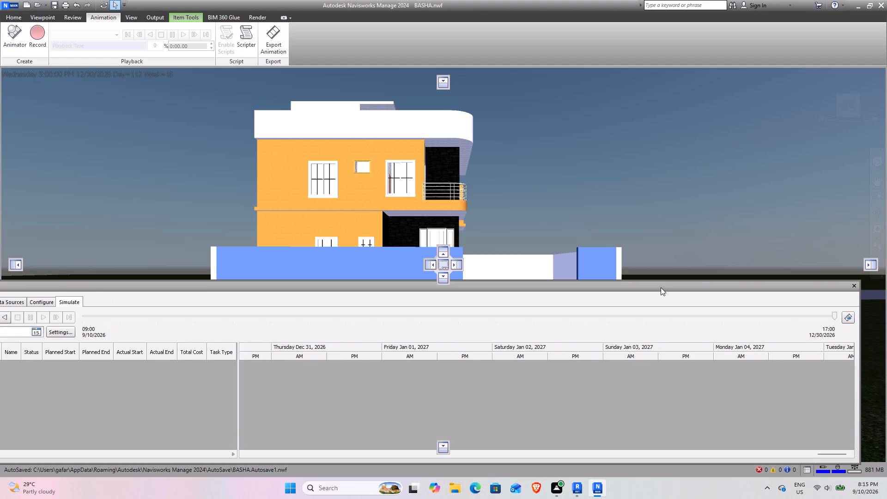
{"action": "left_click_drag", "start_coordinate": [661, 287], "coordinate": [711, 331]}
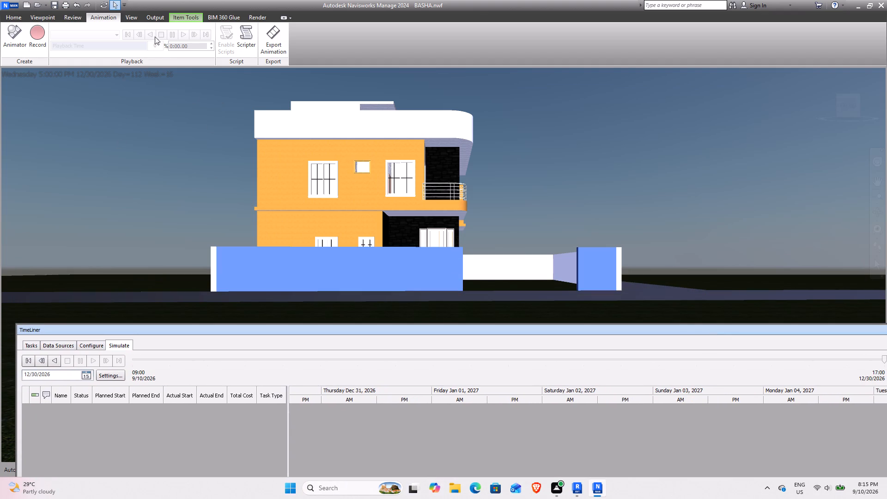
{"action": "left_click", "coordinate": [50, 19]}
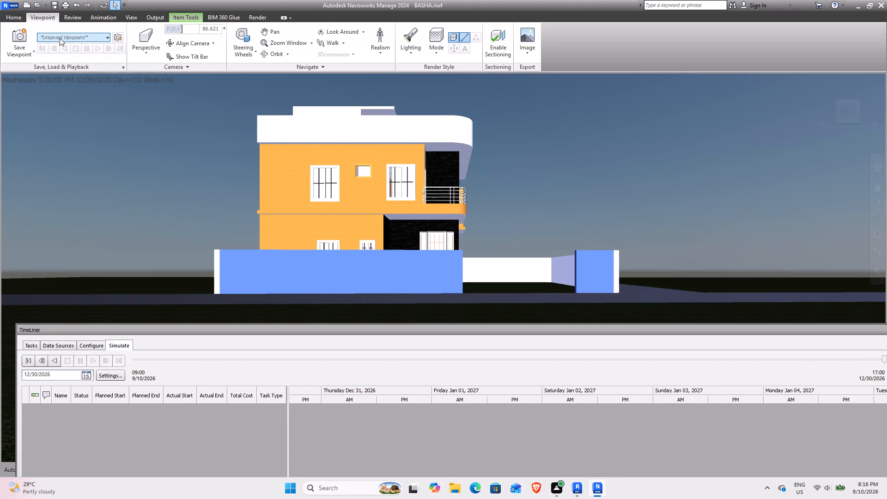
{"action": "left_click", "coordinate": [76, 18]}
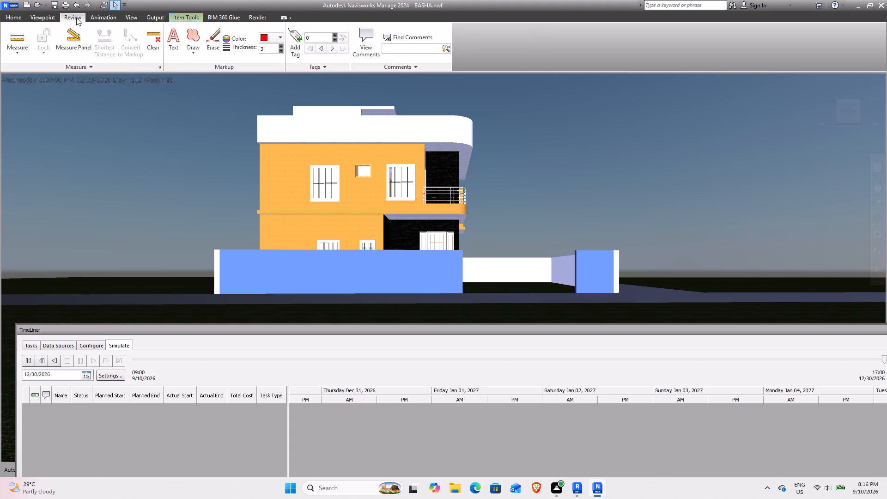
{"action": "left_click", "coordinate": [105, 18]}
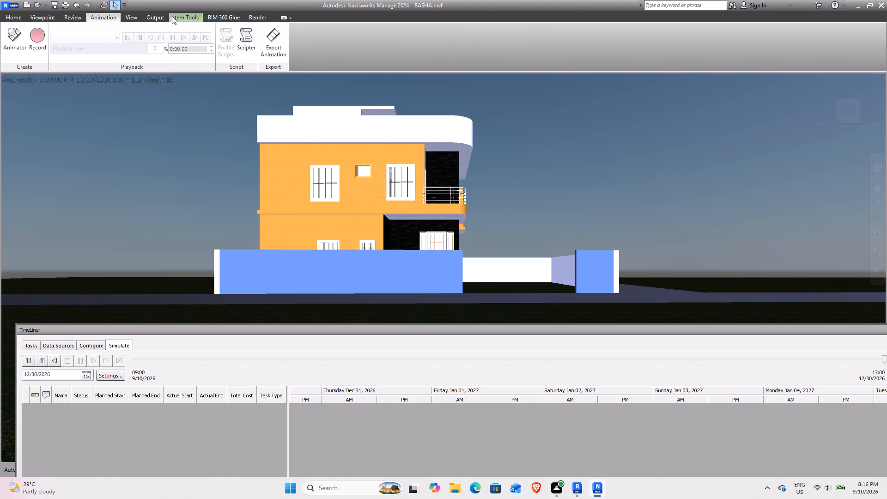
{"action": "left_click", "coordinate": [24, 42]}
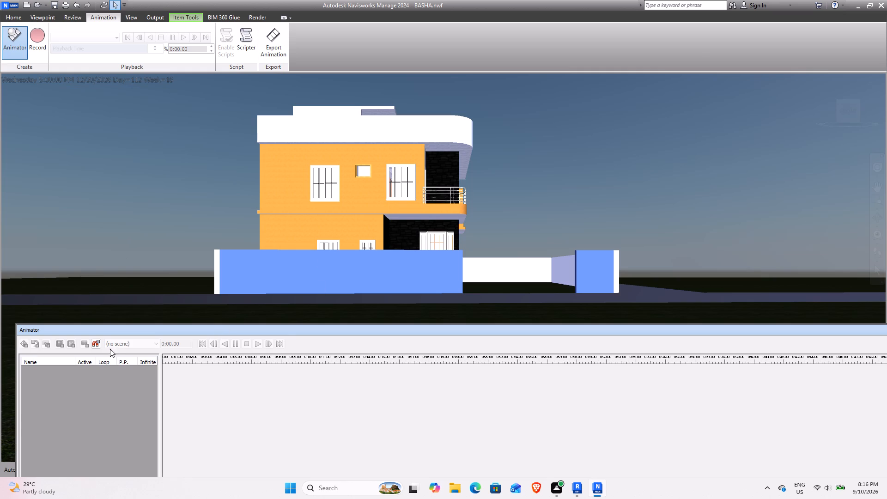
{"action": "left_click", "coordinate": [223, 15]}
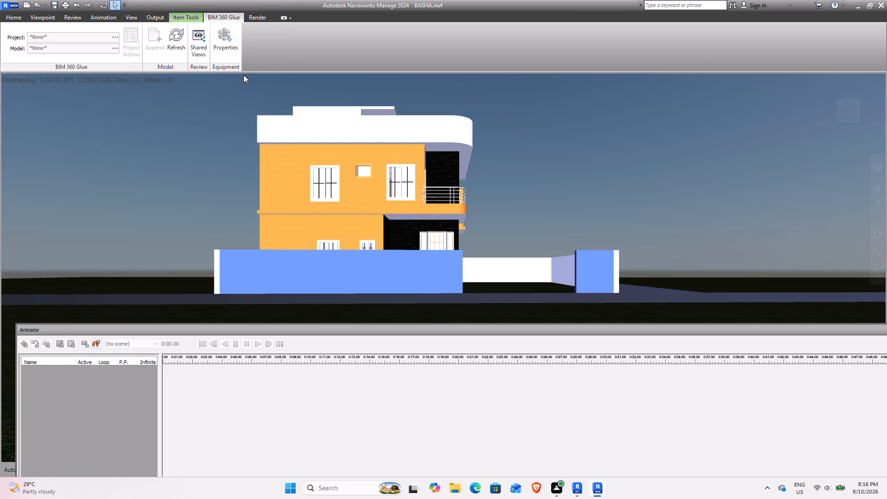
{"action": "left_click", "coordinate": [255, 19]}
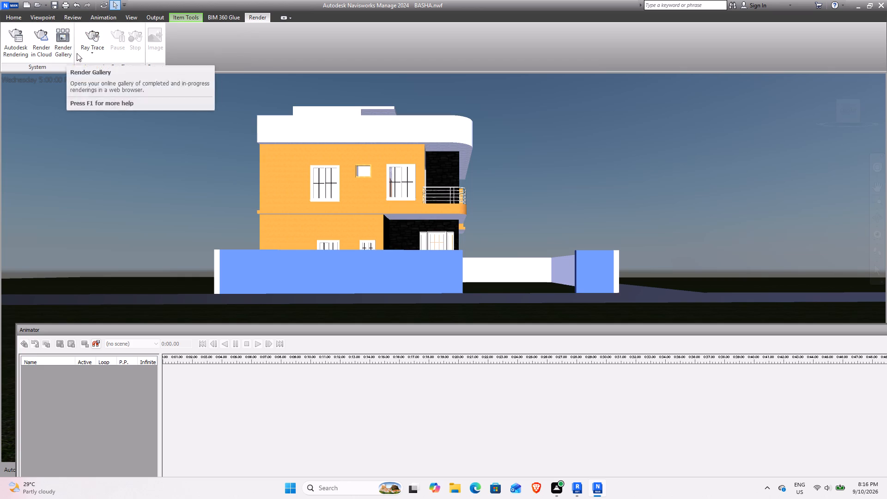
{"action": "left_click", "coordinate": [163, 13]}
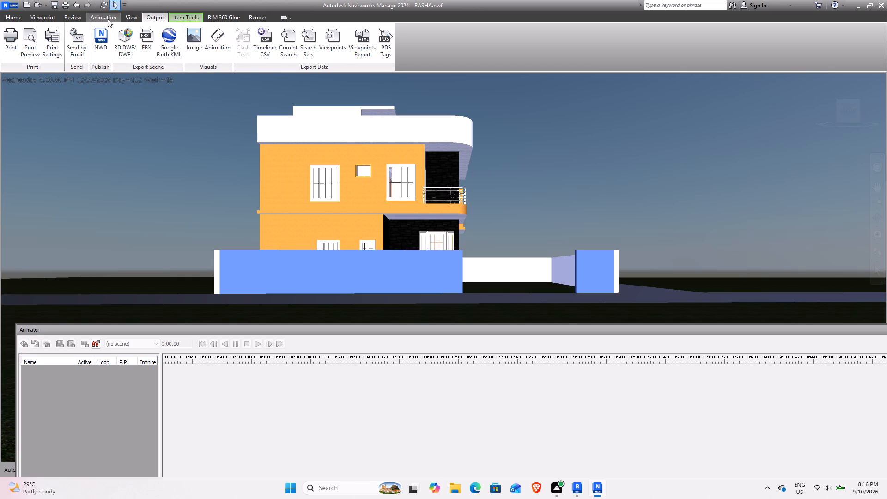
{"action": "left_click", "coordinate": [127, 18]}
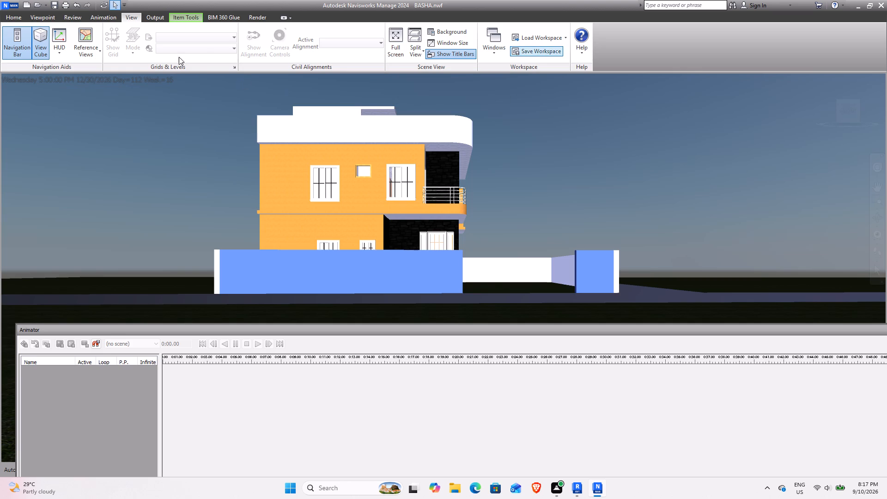
Close Navisworks and save the changes to BASHA.nwf.
{"action": "left_click", "coordinate": [881, 0]}
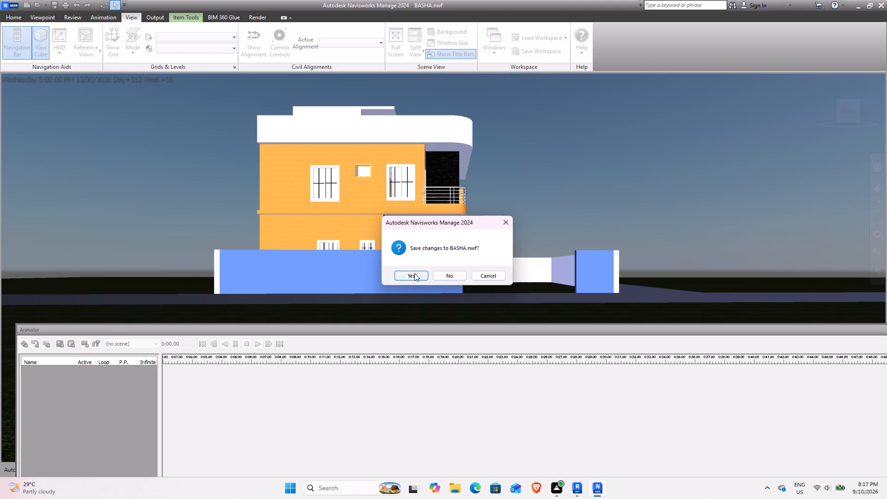
{"action": "left_click", "coordinate": [414, 271]}
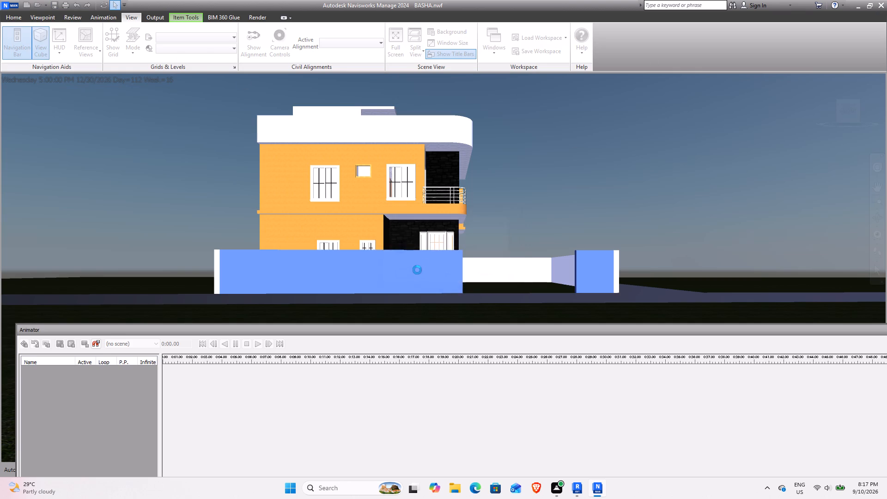
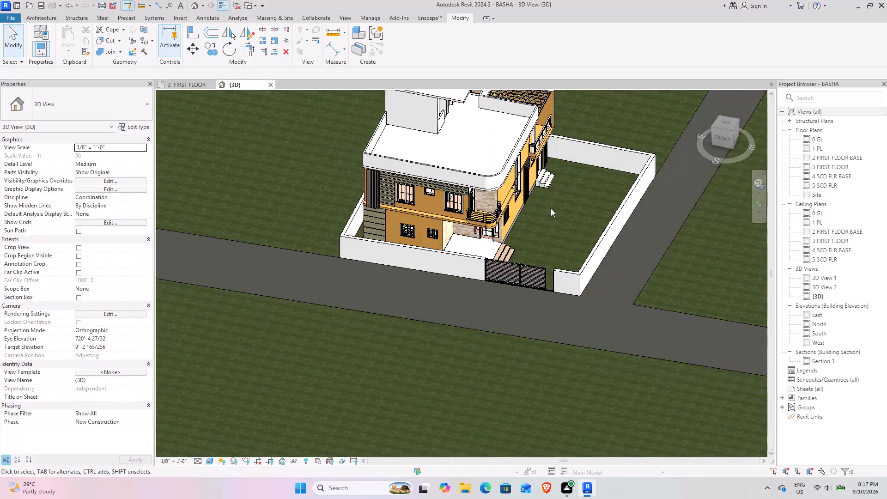
Close the BASHA project in Revit, including its {3D} and 3 FIRST FLOOR views.
{"action": "middle_click_drag", "start_coordinate": [550, 207], "coordinate": [500, 192], "text": "shift"}
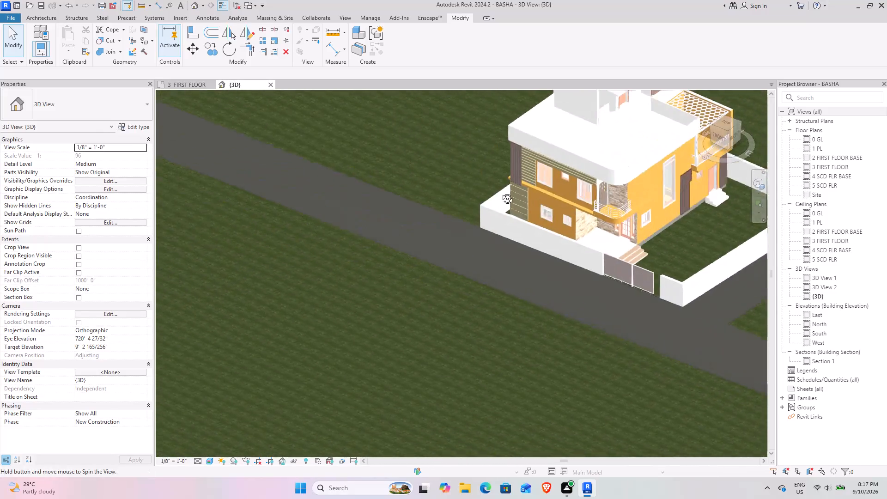
{"action": "middle_click_drag", "start_coordinate": [500, 192], "coordinate": [491, 181], "text": "shift"}
{"action": "middle_click_drag", "start_coordinate": [695, 217], "coordinate": [241, 244]}
{"action": "scroll", "coordinate": [234, 243], "scroll_direction": "up", "scroll_amount": 5}
{"action": "middle_click_drag", "start_coordinate": [261, 273], "coordinate": [379, 259]}
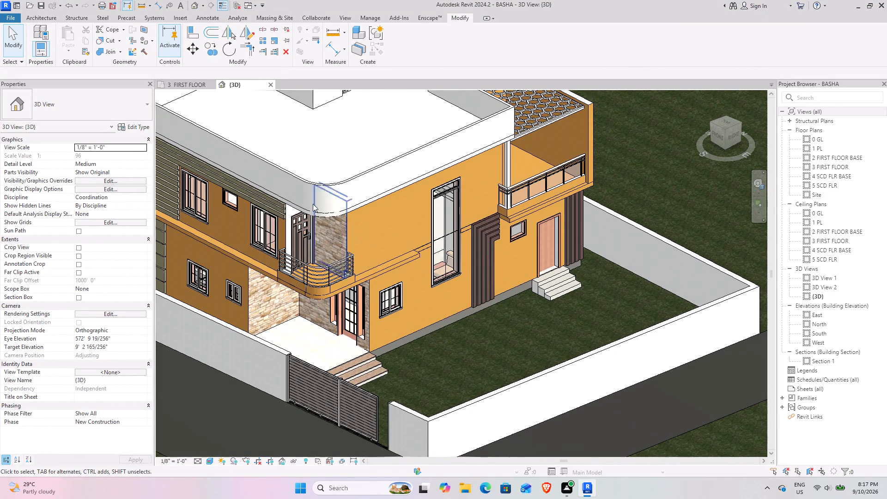
{"action": "left_click", "coordinate": [269, 85]}
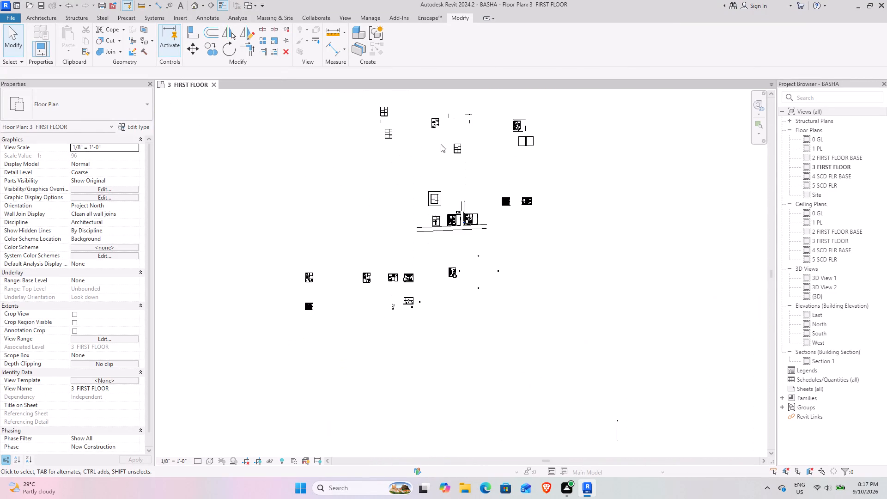
{"action": "left_click", "coordinate": [213, 86]}
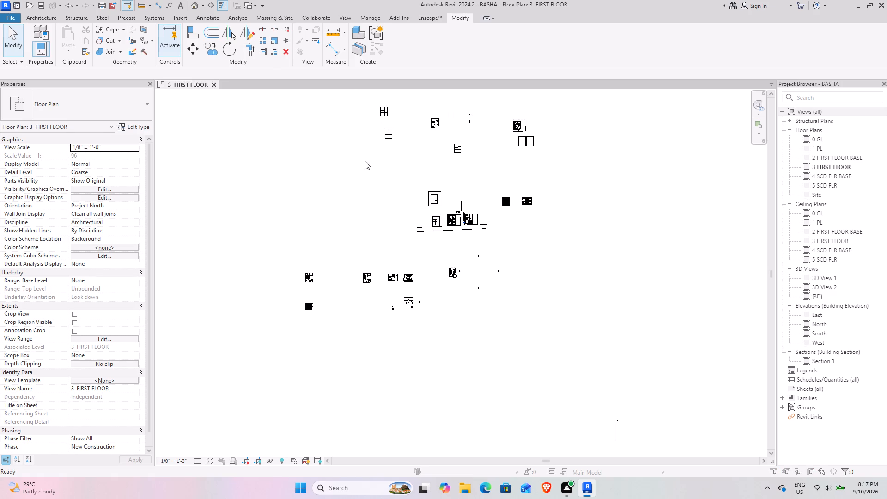
{"action": "left_click", "coordinate": [455, 243]}
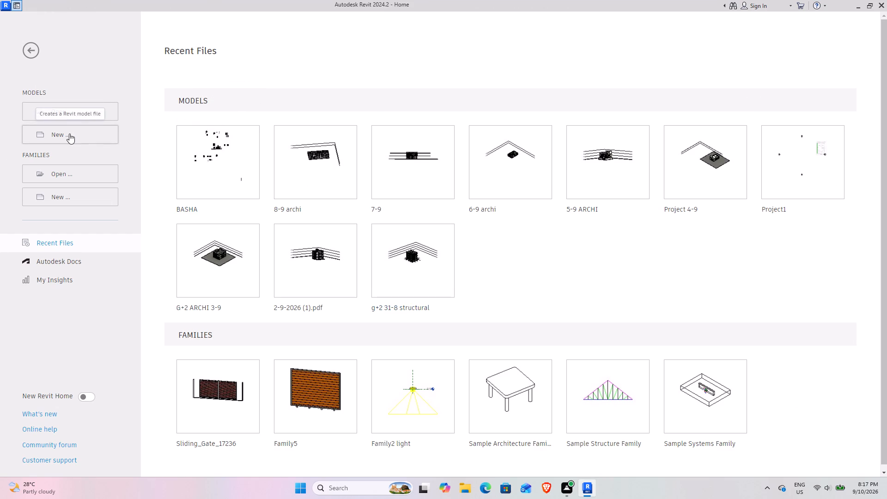
Create a new project from the default.rte template in the English-Imperial folder.
{"action": "left_click", "coordinate": [69, 134]}
{"action": "left_click", "coordinate": [497, 223]}
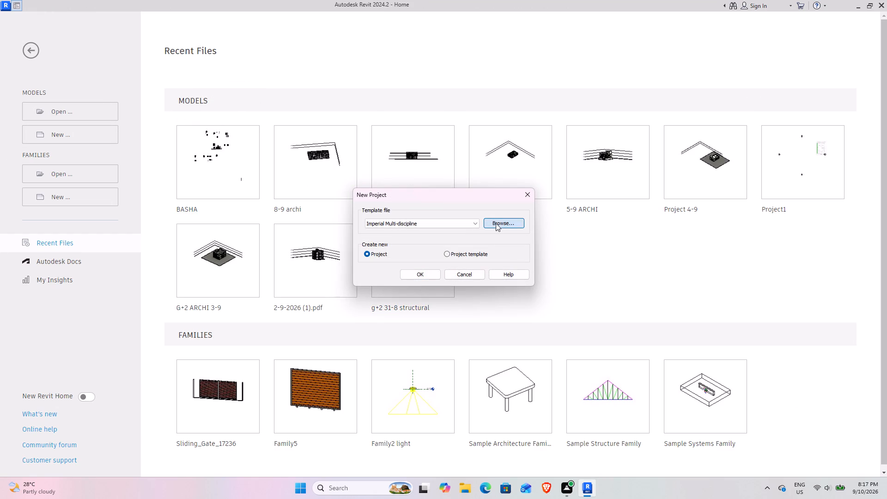
{"action": "scroll", "coordinate": [373, 194], "scroll_direction": "up", "scroll_amount": 4}
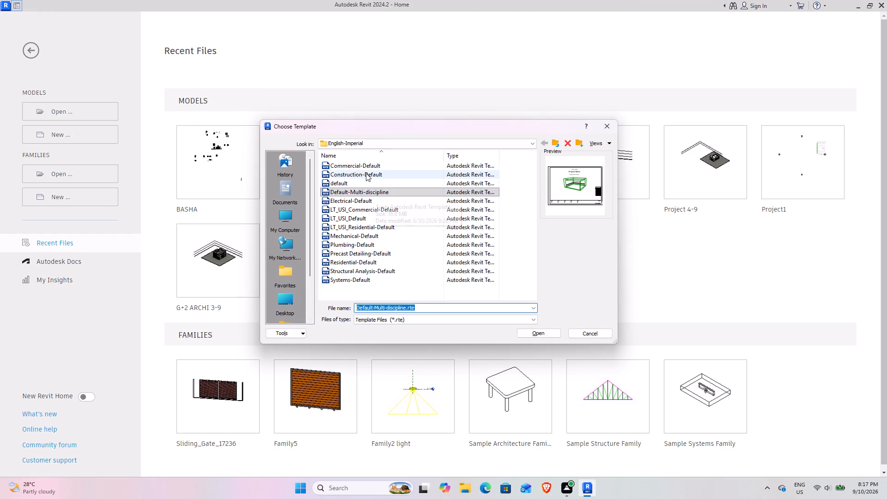
{"action": "left_click", "coordinate": [355, 179]}
{"action": "left_click", "coordinate": [542, 330]}
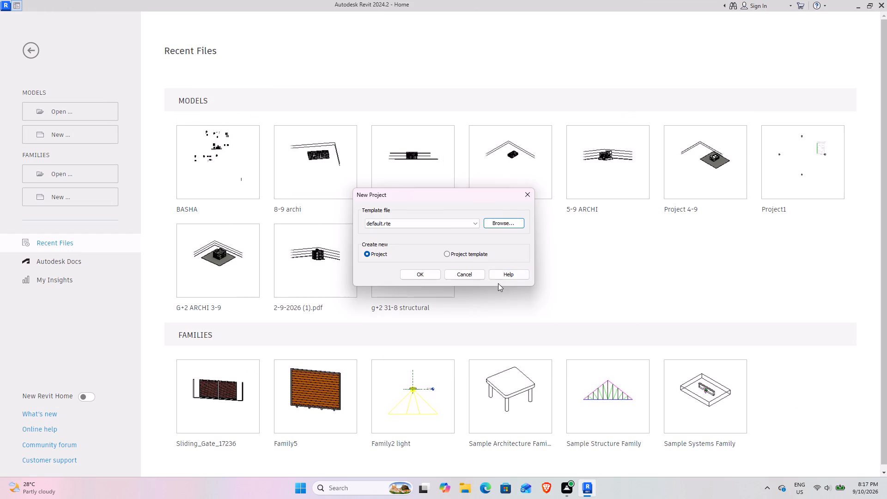
{"action": "left_click", "coordinate": [420, 277]}
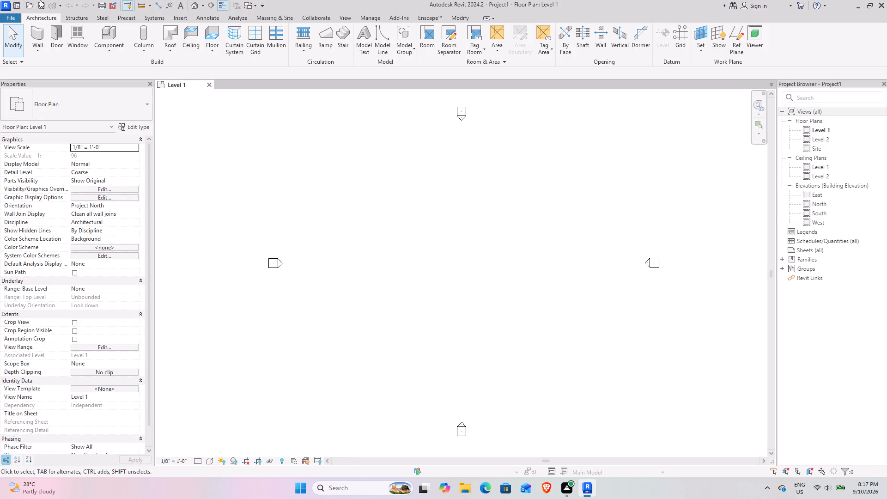
Start saving the new project and choose the revit folder inside the user's home folder as the location.
{"action": "left_click", "coordinate": [40, 0]}
{"action": "left_click", "coordinate": [39, 5]}
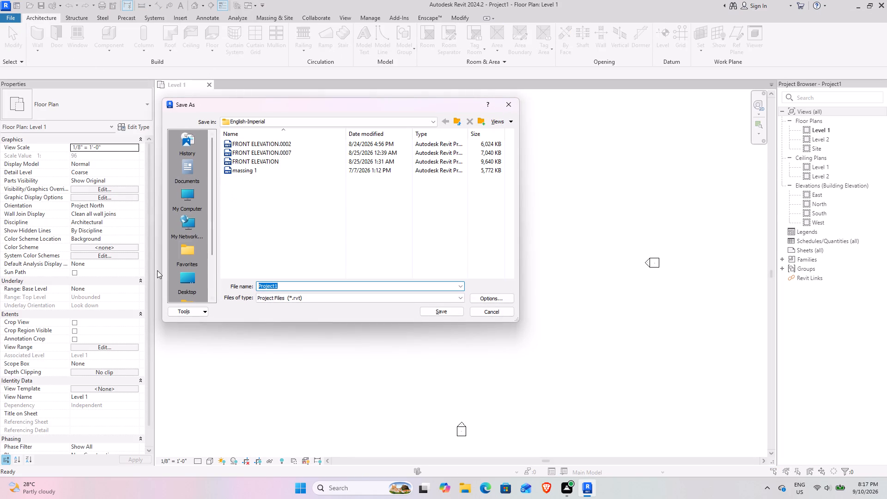
{"action": "left_click", "coordinate": [199, 290]}
{"action": "double_click", "coordinate": [274, 215]}
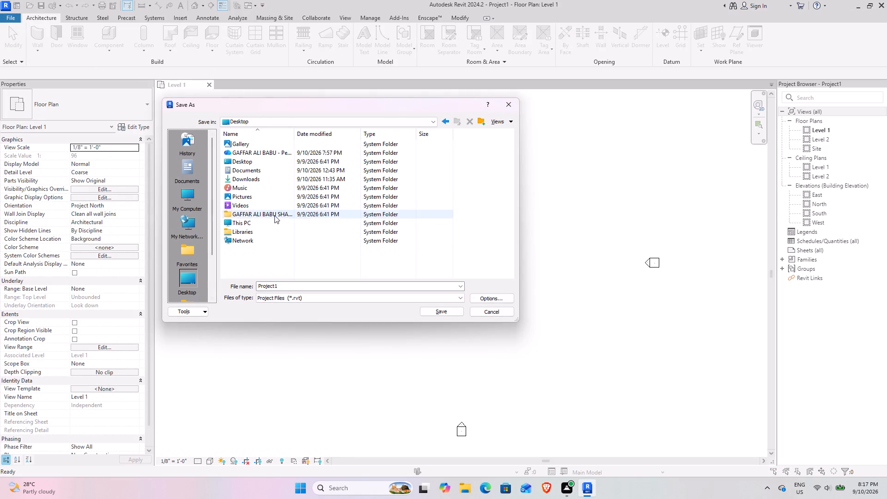
{"action": "double_click", "coordinate": [247, 261]}
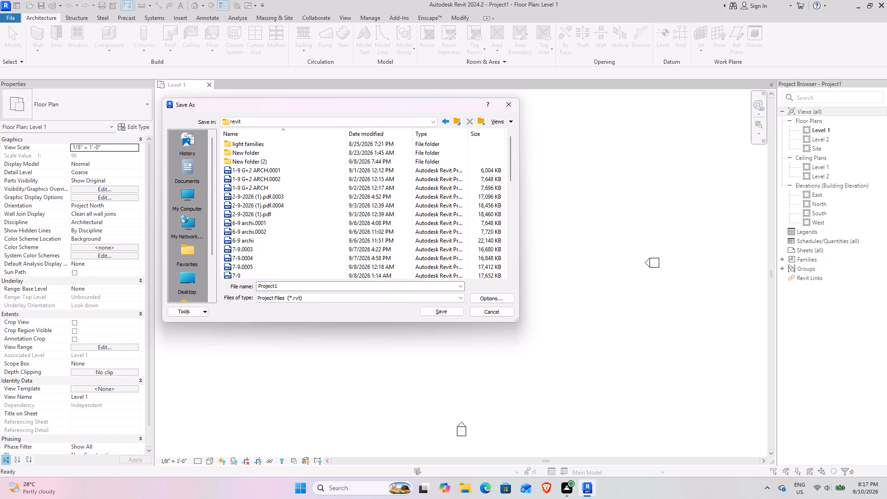
Name the project file MY PORTO.
{"action": "left_click", "coordinate": [314, 288]}
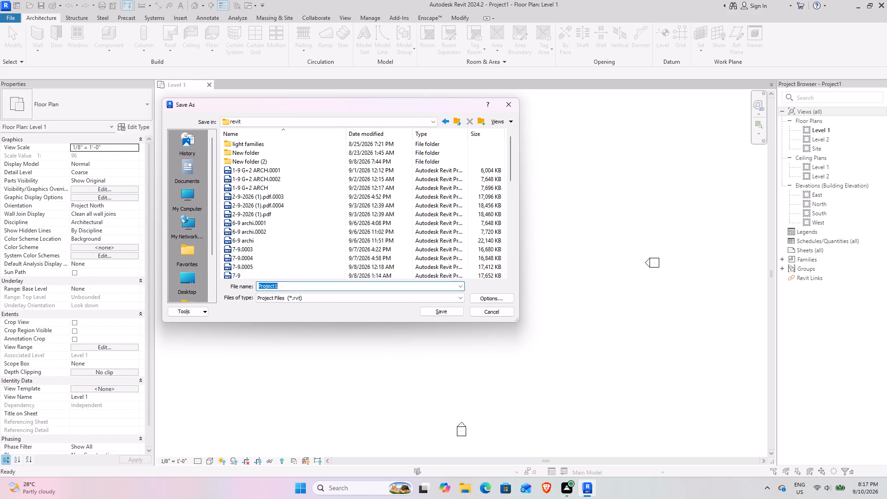
{"action": "type", "text": "porto"}
{"action": "key", "text": "BackSpace"}
{"action": "key", "text": "BackSpace"}
{"action": "key", "text": "BackSpace"}
{"action": "key", "text": "BackSpace"}
{"action": "key", "text": "BackSpace"}
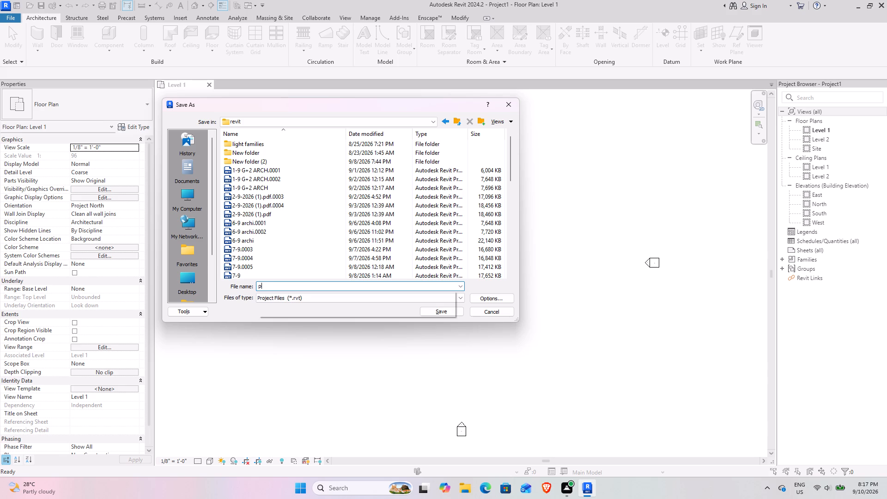
{"action": "key", "text": "m"}
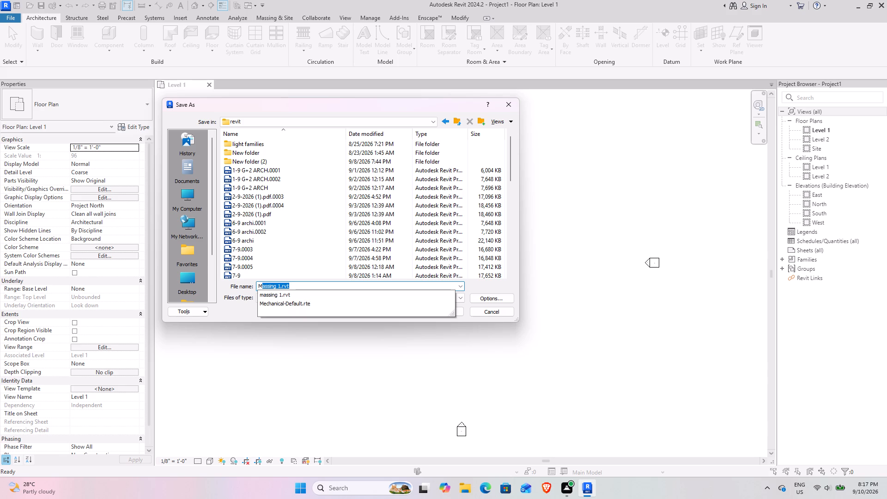
{"action": "type", "text": "Y PORT"}
{"action": "type", "text": "FOL"}
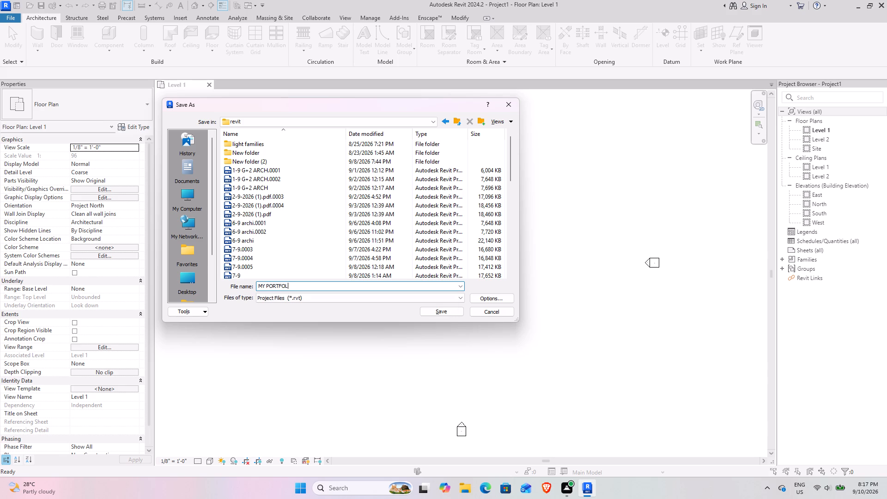
{"action": "key", "text": "BackSpace"}
{"action": "key", "text": "BackSpace"}
{"action": "key", "text": "BackSpace"}
{"action": "key", "text": "o"}
{"action": "type", "text": "FOLO"}
{"action": "key", "text": "BackSpace"}
{"action": "key", "text": "BackSpace"}
{"action": "key", "text": "BackSpace"}
{"action": "key", "text": "BackSpace"}
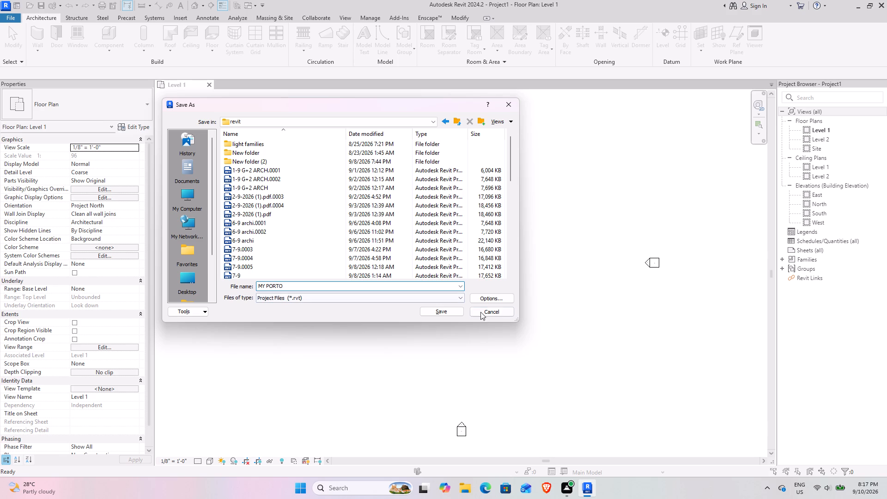
Set the maximum backups to 1 in the file save options and save the project.
{"action": "left_click", "coordinate": [489, 301]}
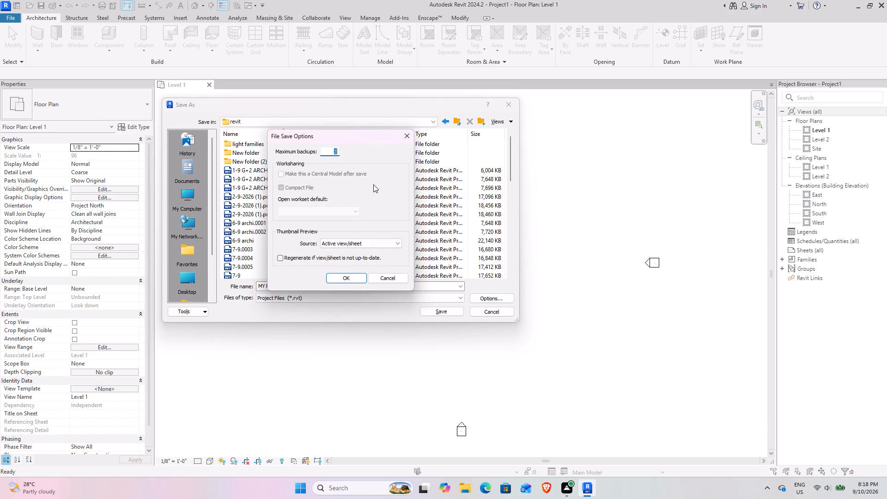
{"action": "key", "text": "1"}
{"action": "left_click", "coordinate": [344, 280]}
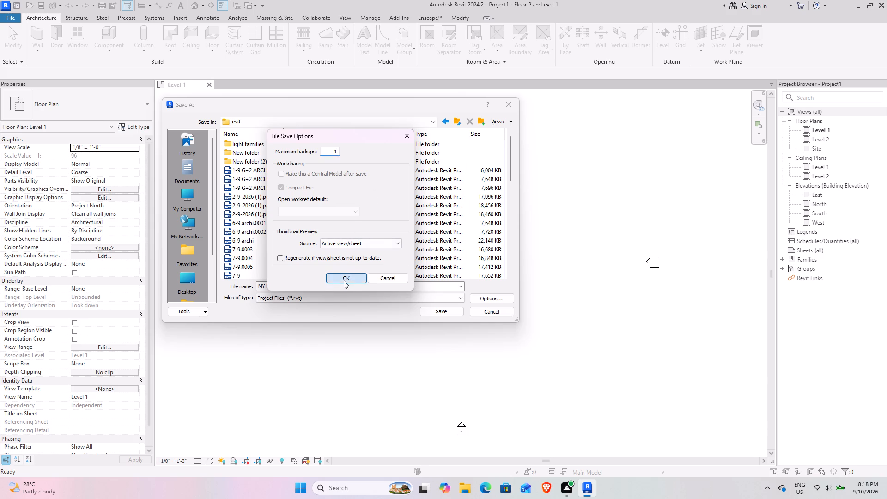
{"action": "left_click", "coordinate": [449, 315]}
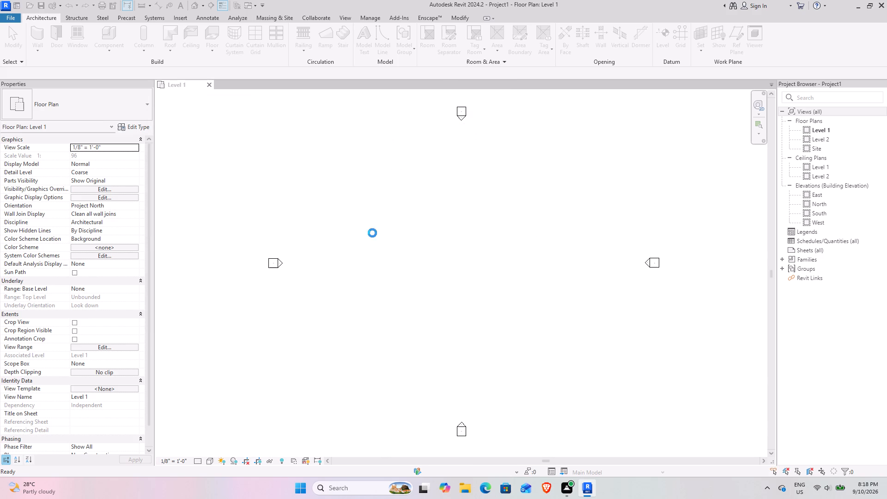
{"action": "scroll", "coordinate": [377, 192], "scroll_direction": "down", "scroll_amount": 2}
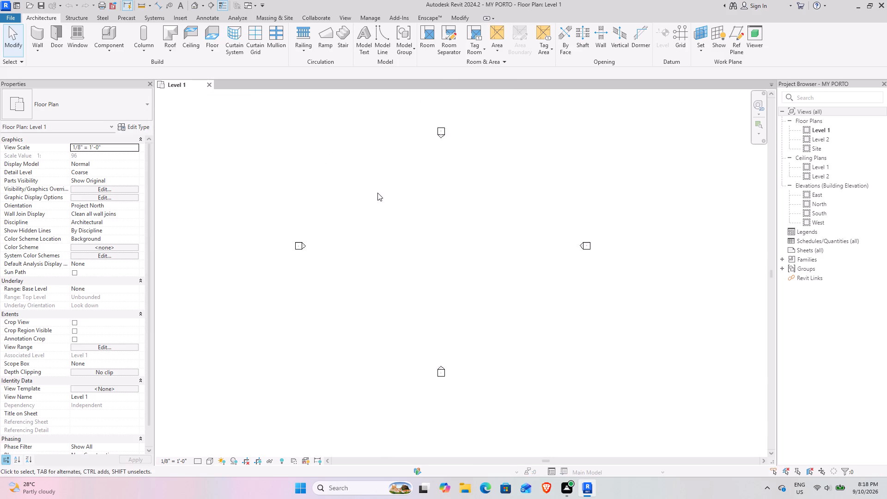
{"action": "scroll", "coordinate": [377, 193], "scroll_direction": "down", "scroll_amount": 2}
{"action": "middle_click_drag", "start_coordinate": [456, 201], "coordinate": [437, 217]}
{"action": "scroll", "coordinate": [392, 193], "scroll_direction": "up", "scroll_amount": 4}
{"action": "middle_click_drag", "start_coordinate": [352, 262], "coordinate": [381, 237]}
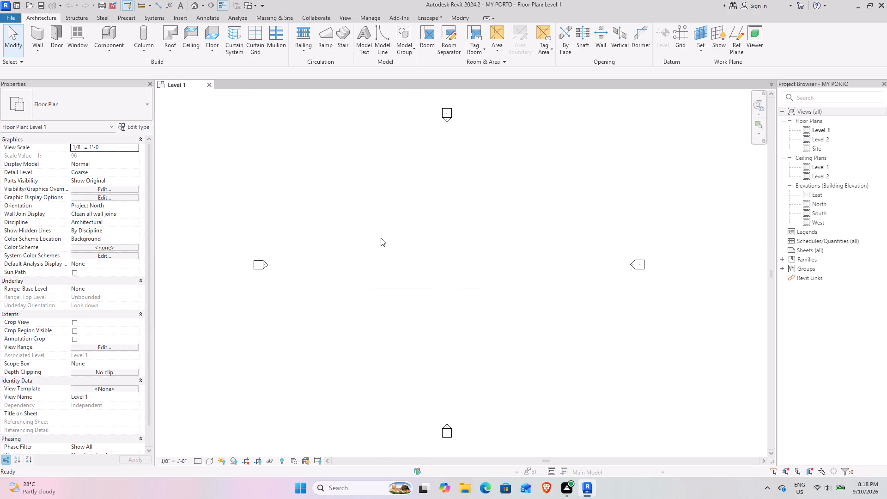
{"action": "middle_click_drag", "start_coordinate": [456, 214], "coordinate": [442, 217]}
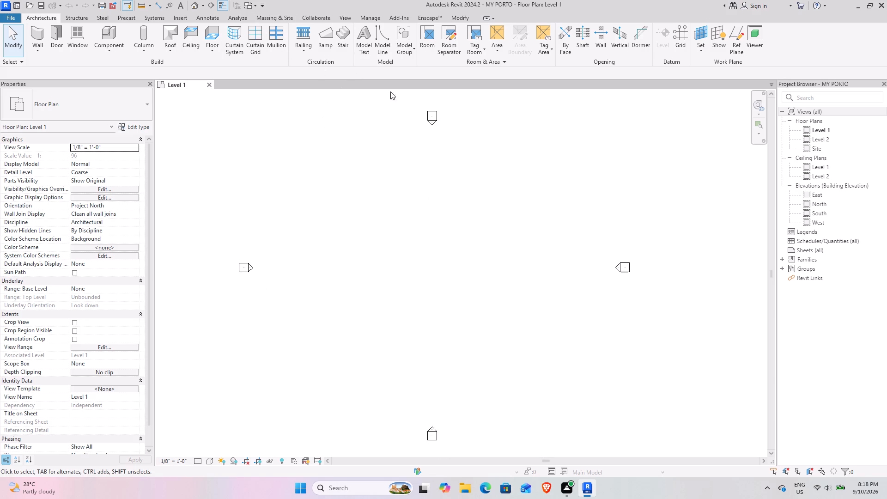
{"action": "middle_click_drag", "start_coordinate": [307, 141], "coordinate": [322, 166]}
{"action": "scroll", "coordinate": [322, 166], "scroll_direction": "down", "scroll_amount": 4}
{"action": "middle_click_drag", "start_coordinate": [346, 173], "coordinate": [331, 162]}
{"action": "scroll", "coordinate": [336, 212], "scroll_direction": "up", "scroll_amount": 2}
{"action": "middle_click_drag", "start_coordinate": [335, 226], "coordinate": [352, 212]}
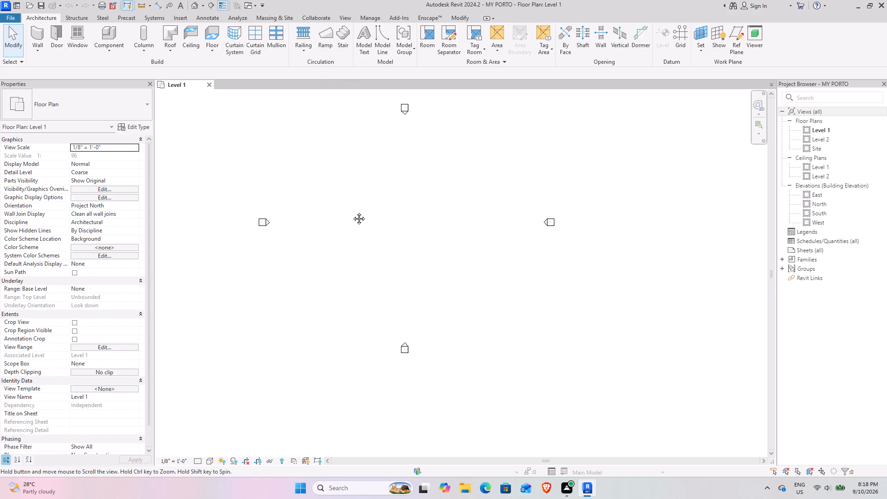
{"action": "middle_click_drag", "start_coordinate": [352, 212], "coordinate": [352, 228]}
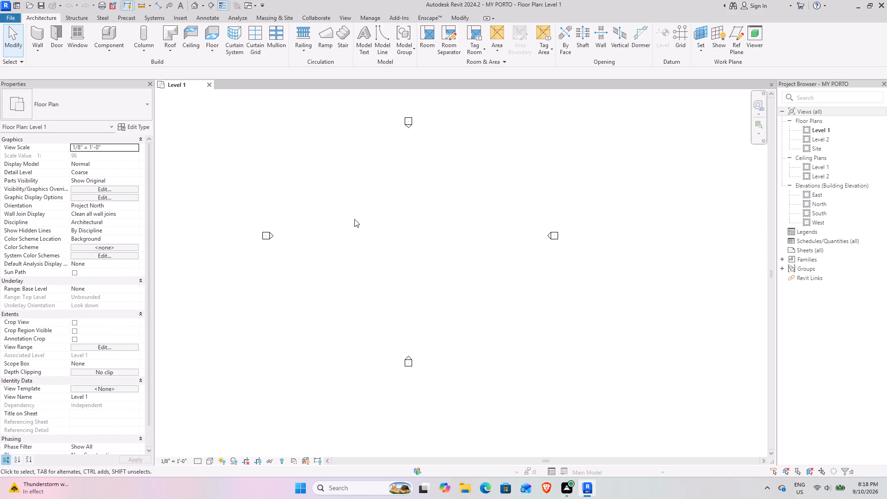
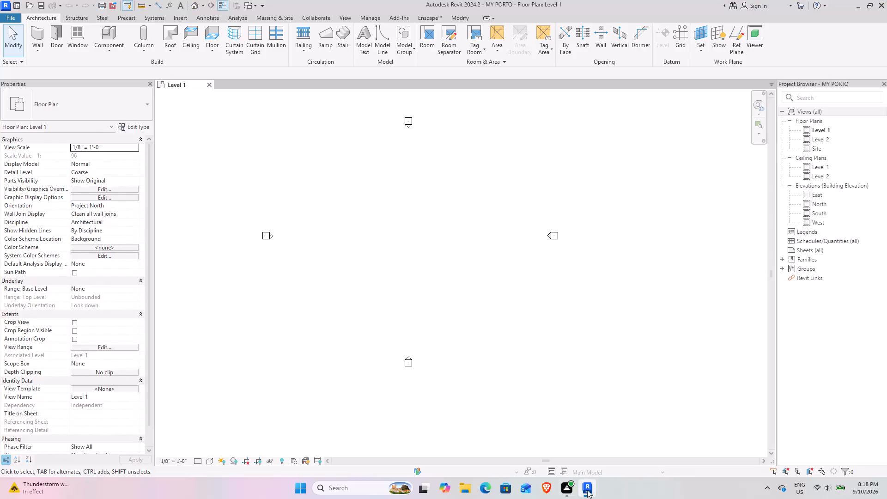
Switch to File Explorer and open the 005-N1-VILLA floor plan image from the REVIT PIC folder in Pictures, filling the screen.
{"action": "left_click", "coordinate": [469, 496]}
{"action": "left_click", "coordinate": [81, 170]}
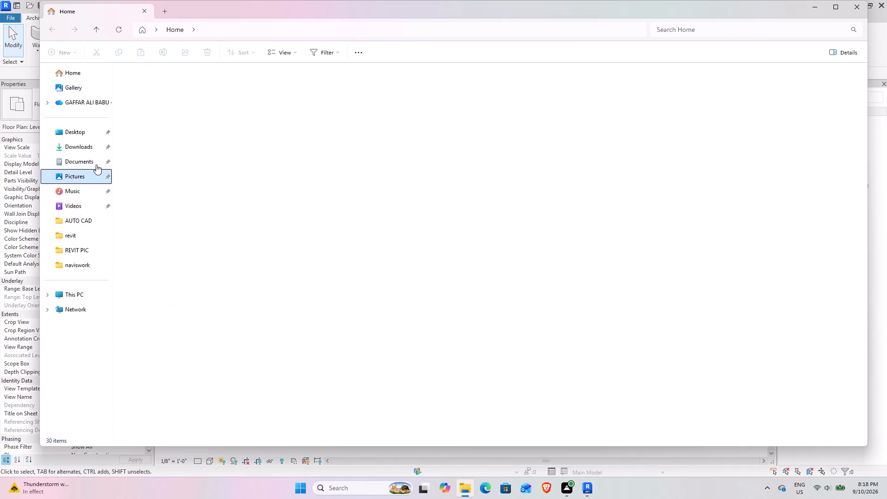
{"action": "double_click", "coordinate": [152, 96]}
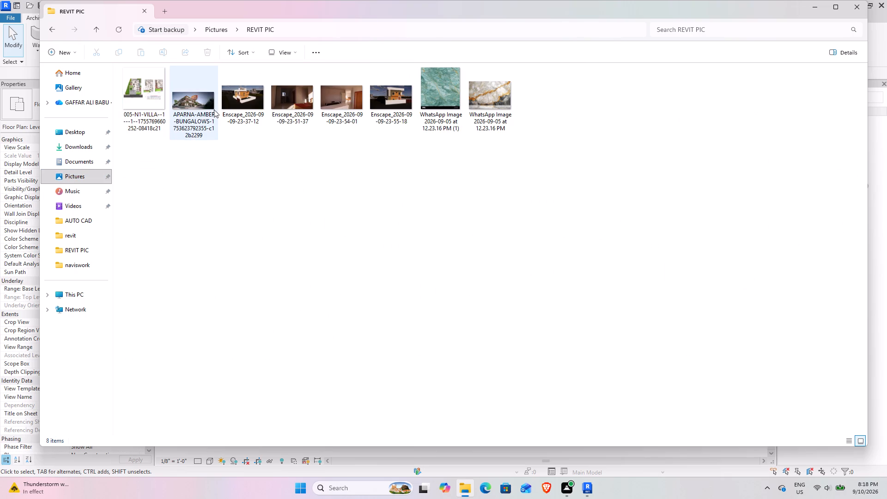
{"action": "left_click", "coordinate": [145, 109]}
{"action": "left_click", "coordinate": [145, 109]}
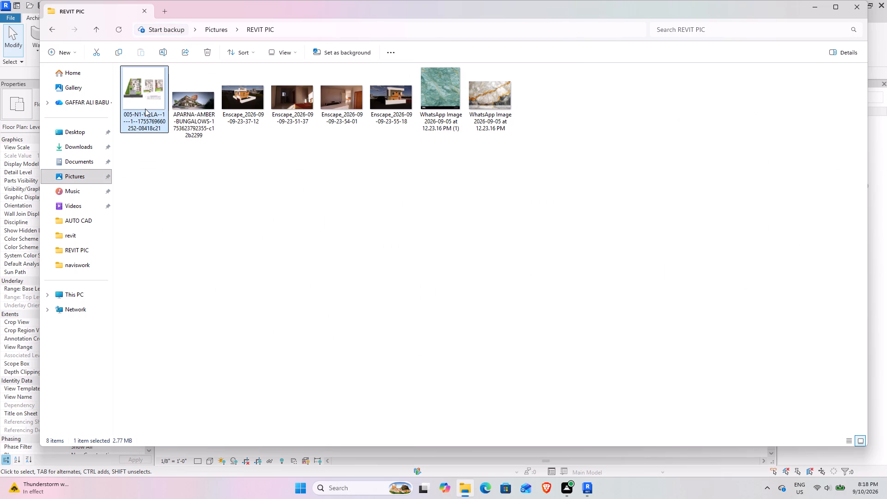
{"action": "left_click", "coordinate": [639, 24]}
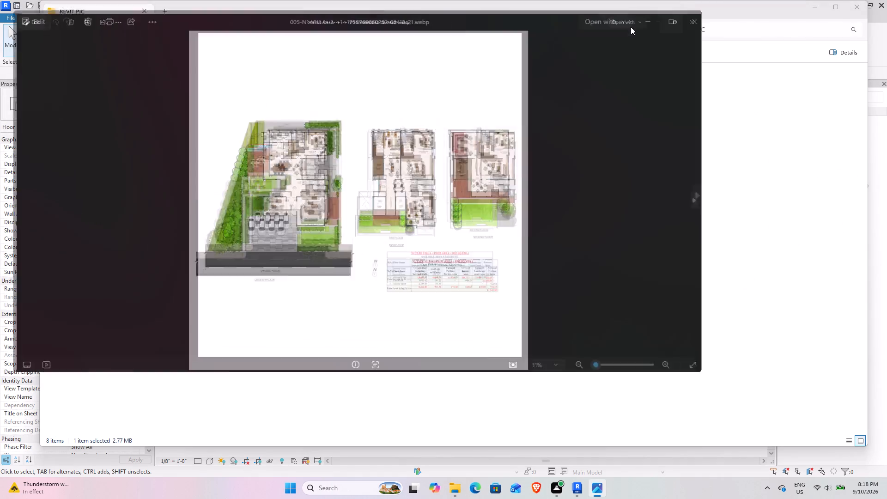
Examine the front part of the villa's ground floor plan, around the car porch, drawing room, foyer and living lounge.
{"action": "scroll", "coordinate": [377, 281], "scroll_direction": "up", "scroll_amount": 8}
{"action": "middle_click_drag", "start_coordinate": [242, 208], "coordinate": [244, 208]}
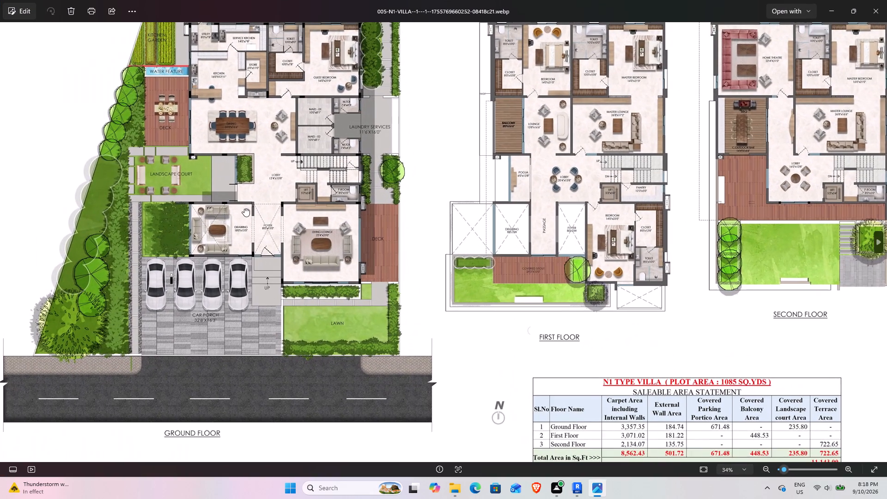
{"action": "middle_click_drag", "start_coordinate": [244, 208], "coordinate": [411, 243]}
{"action": "scroll", "coordinate": [270, 235], "scroll_direction": "up", "scroll_amount": 4}
{"action": "middle_click_drag", "start_coordinate": [215, 271], "coordinate": [306, 229]}
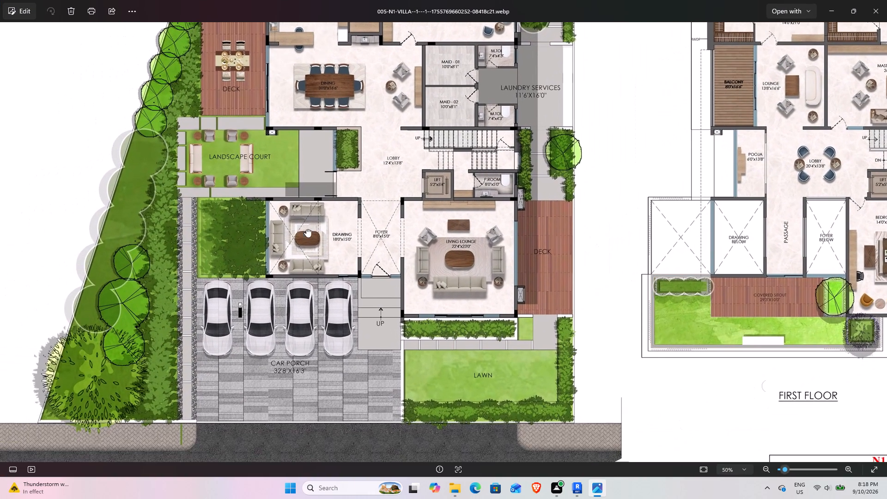
{"action": "middle_click_drag", "start_coordinate": [306, 229], "coordinate": [305, 235]}
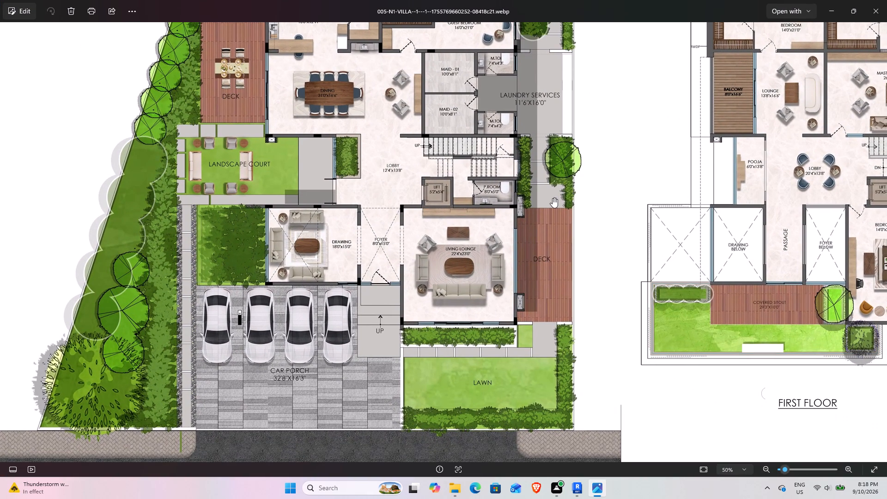
View the APARNA-AMBER-BUNGALOWS exterior rendering up close and return to the N1 villa floor plan image.
{"action": "key", "text": "Right"}
{"action": "scroll", "coordinate": [544, 217], "scroll_direction": "down", "scroll_amount": 6}
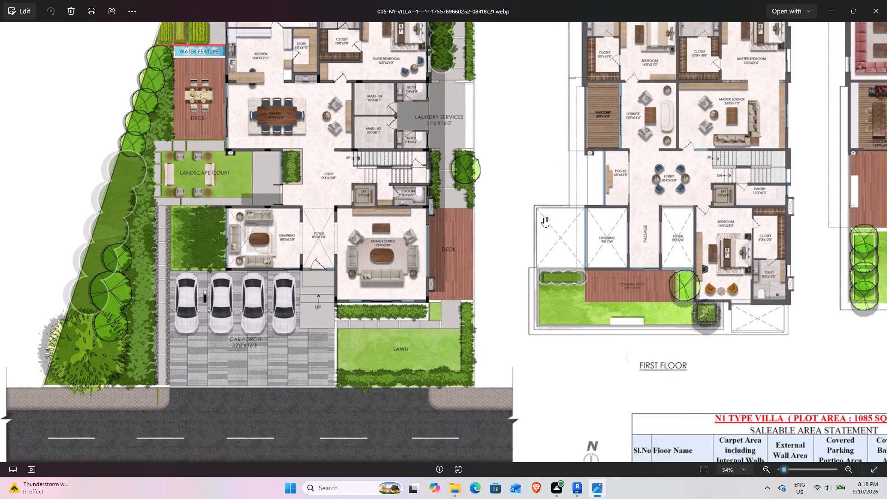
{"action": "scroll", "coordinate": [544, 217], "scroll_direction": "down", "scroll_amount": 15}
{"action": "key", "text": "Right"}
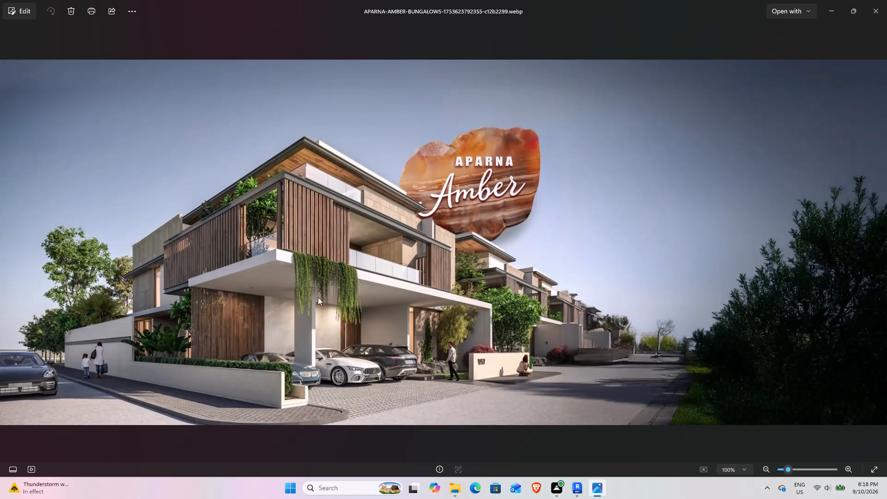
{"action": "scroll", "coordinate": [310, 264], "scroll_direction": "up", "scroll_amount": 7}
{"action": "key", "text": "Left"}
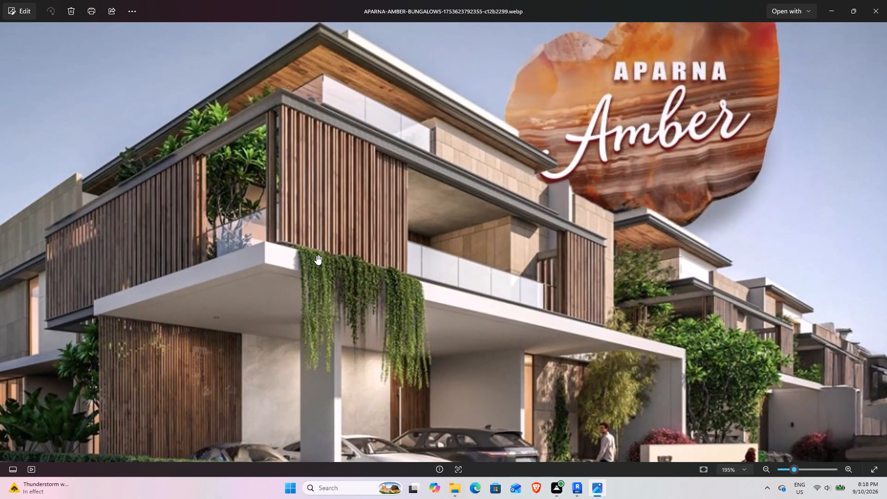
{"action": "key", "text": "Left"}
{"action": "scroll", "coordinate": [316, 253], "scroll_direction": "down", "scroll_amount": 14}
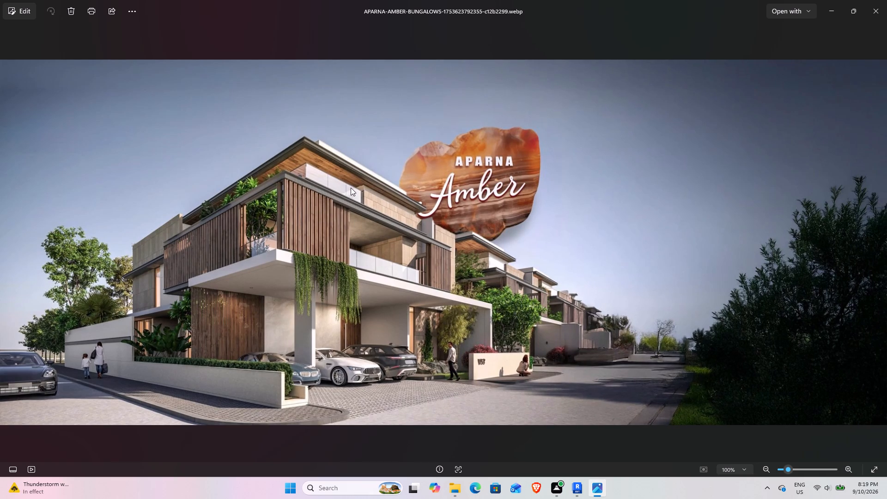
{"action": "key", "text": "Left"}
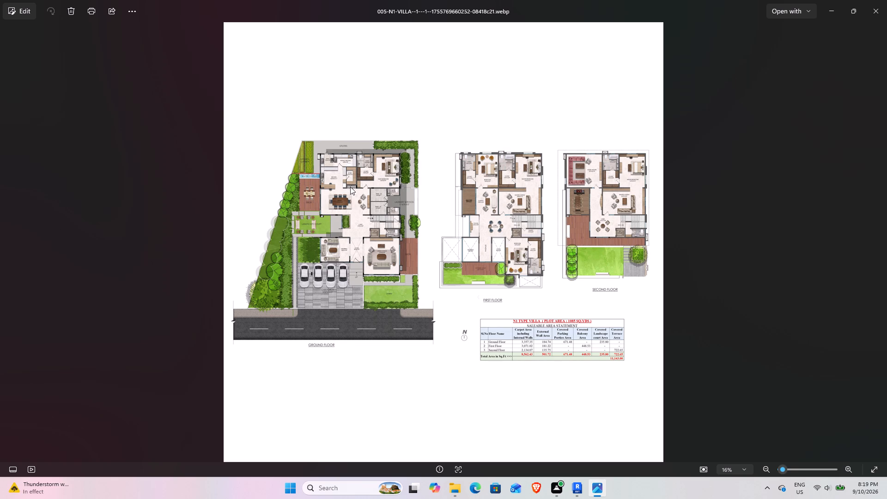
Compare the ground, first and second floor plans of the N1 villa.
{"action": "scroll", "coordinate": [348, 187], "scroll_direction": "up", "scroll_amount": 9}
{"action": "middle_click_drag", "start_coordinate": [502, 243], "coordinate": [371, 244]}
{"action": "middle_click_drag", "start_coordinate": [516, 226], "coordinate": [389, 242]}
{"action": "left_click_drag", "start_coordinate": [658, 244], "coordinate": [656, 243]}
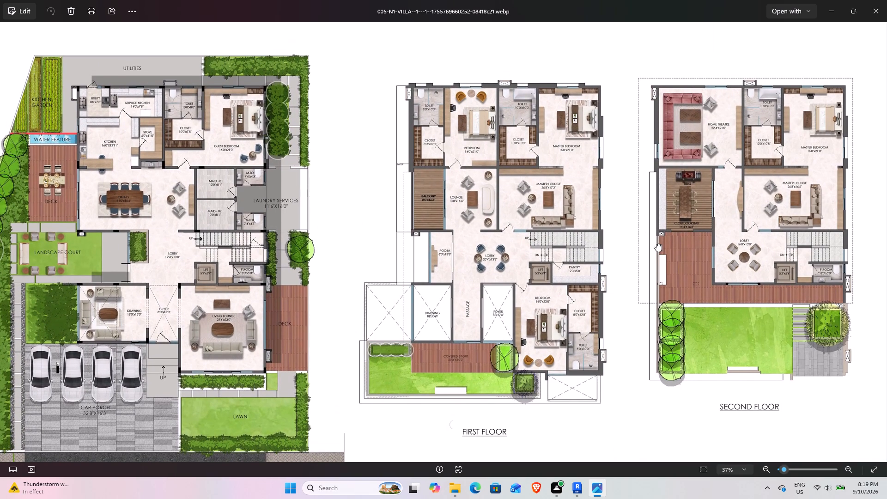
{"action": "left_click_drag", "start_coordinate": [656, 243], "coordinate": [583, 240]}
{"action": "left_click_drag", "start_coordinate": [520, 233], "coordinate": [651, 222]}
{"action": "middle_click_drag", "start_coordinate": [440, 303], "coordinate": [517, 249]}
{"action": "left_click_drag", "start_coordinate": [342, 285], "coordinate": [372, 344]}
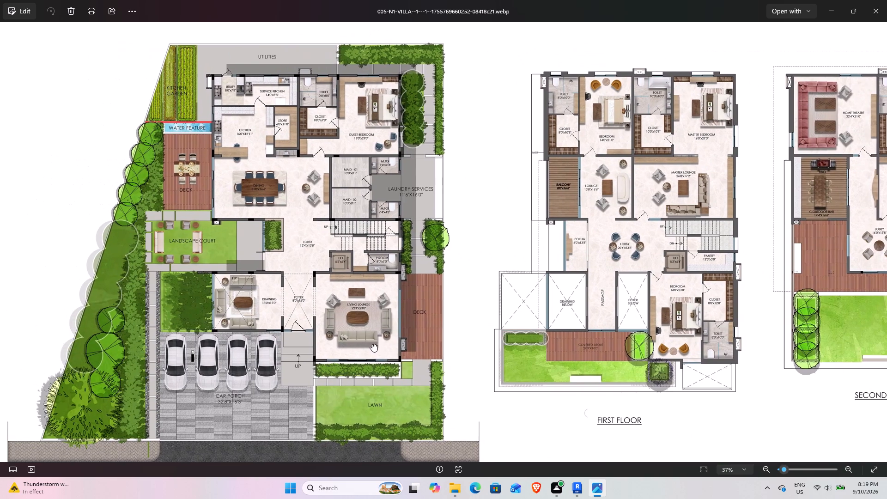
{"action": "left_click_drag", "start_coordinate": [372, 344], "coordinate": [309, 283]}
{"action": "middle_click_drag", "start_coordinate": [388, 249], "coordinate": [382, 285]}
{"action": "right_click_drag", "start_coordinate": [381, 280], "coordinate": [405, 275]}
Examine the ground floor room layout and dimensions from the car porch and living lounge back to the kitchen and utilities.
{"action": "scroll", "coordinate": [258, 266], "scroll_direction": "up", "scroll_amount": 1}
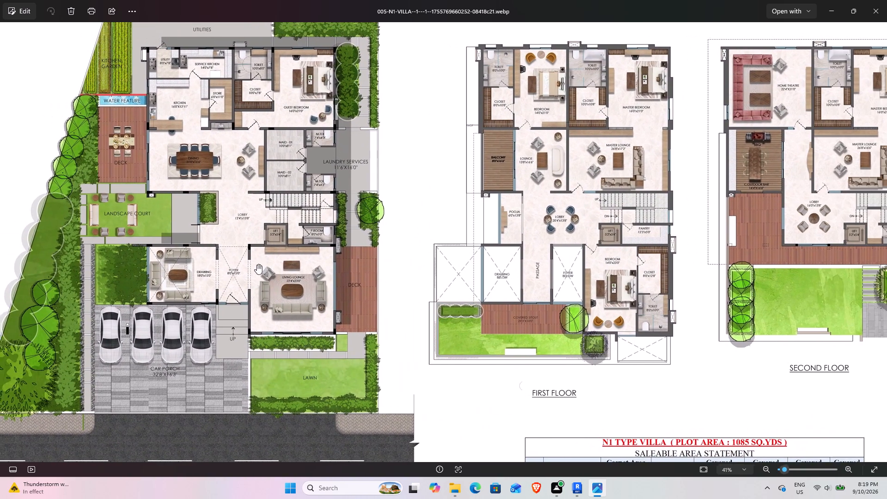
{"action": "scroll", "coordinate": [257, 264], "scroll_direction": "up", "scroll_amount": 1}
{"action": "middle_click_drag", "start_coordinate": [226, 273], "coordinate": [304, 251]}
{"action": "scroll", "coordinate": [367, 191], "scroll_direction": "up", "scroll_amount": 4}
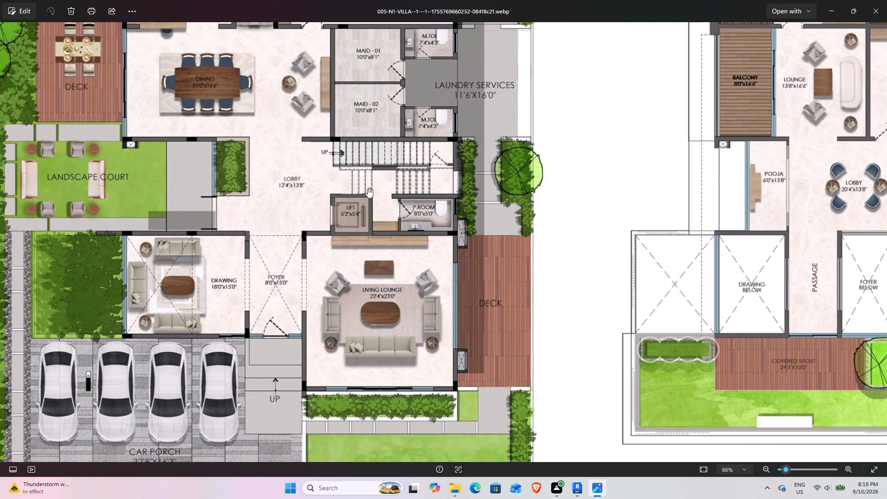
{"action": "scroll", "coordinate": [284, 280], "scroll_direction": "down", "scroll_amount": 4}
{"action": "middle_click_drag", "start_coordinate": [237, 281], "coordinate": [308, 249]}
{"action": "scroll", "coordinate": [308, 264], "scroll_direction": "up", "scroll_amount": 4}
{"action": "middle_click_drag", "start_coordinate": [321, 322], "coordinate": [301, 283]}
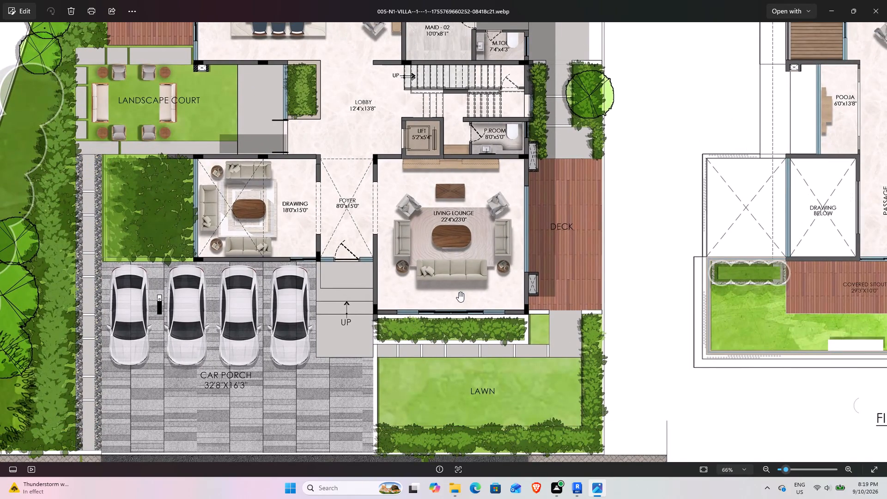
{"action": "scroll", "coordinate": [459, 292], "scroll_direction": "up", "scroll_amount": 3}
{"action": "middle_click_drag", "start_coordinate": [366, 280], "coordinate": [373, 314]}
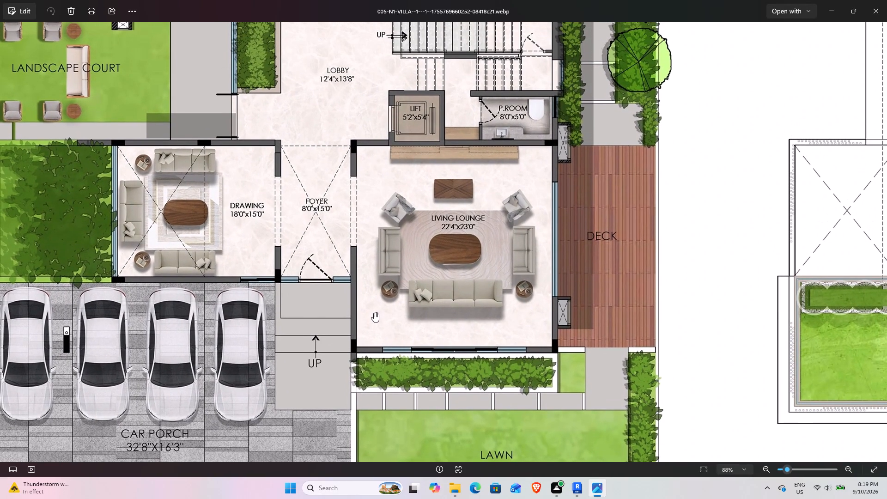
{"action": "scroll", "coordinate": [330, 276], "scroll_direction": "down", "scroll_amount": 4}
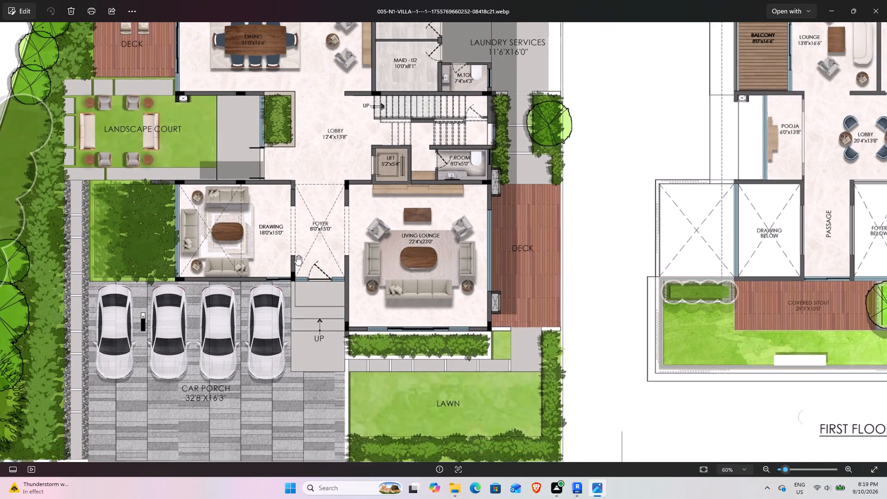
{"action": "middle_click_drag", "start_coordinate": [297, 256], "coordinate": [314, 336]}
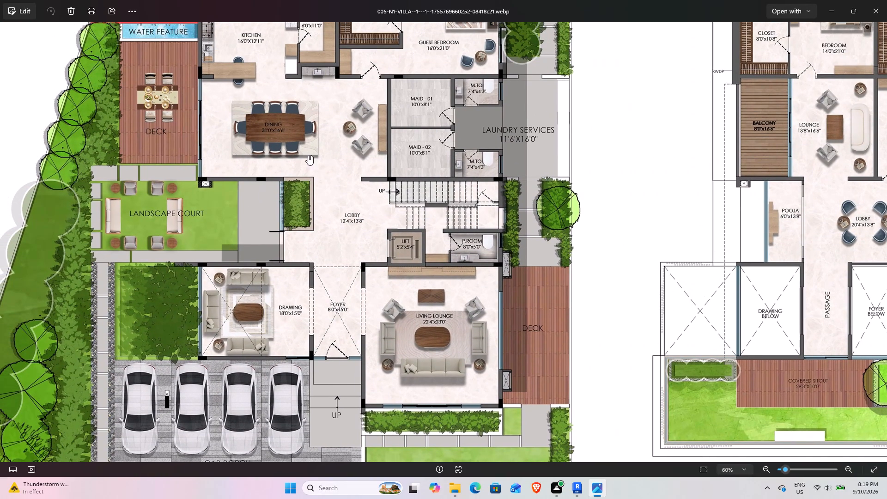
{"action": "middle_click_drag", "start_coordinate": [310, 158], "coordinate": [313, 266]}
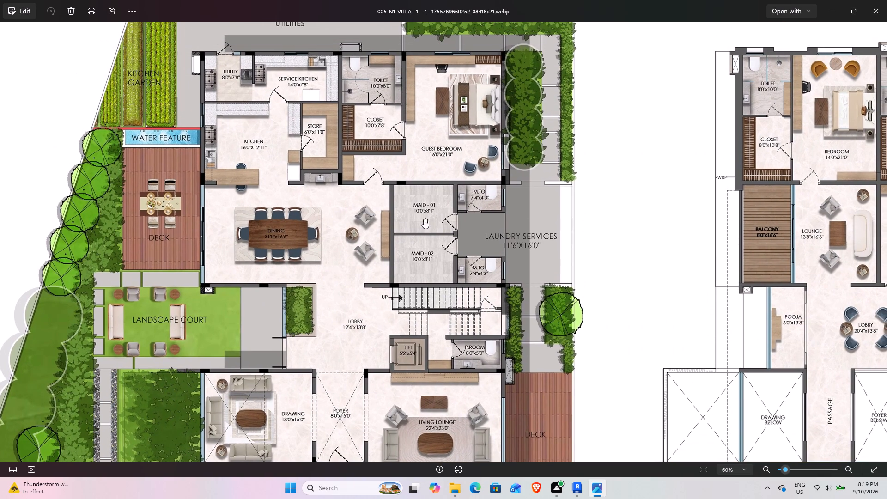
{"action": "middle_click_drag", "start_coordinate": [433, 390], "coordinate": [384, 296]}
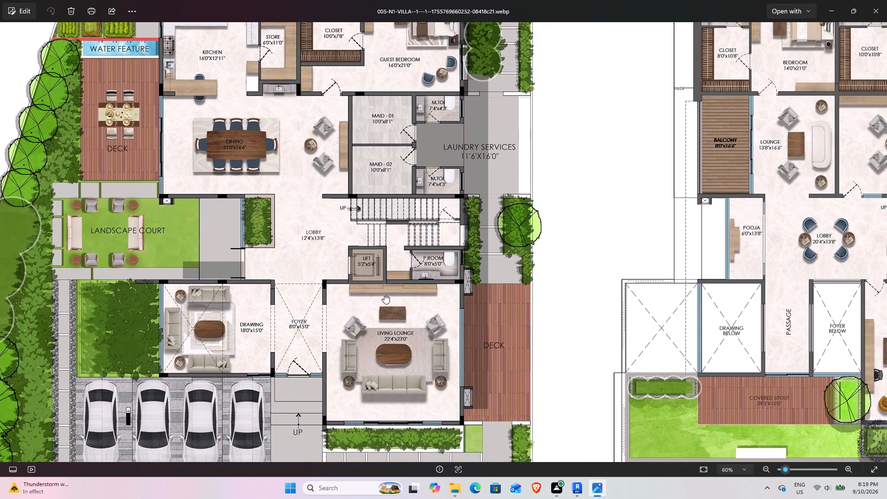
{"action": "middle_click_drag", "start_coordinate": [384, 296], "coordinate": [383, 438]}
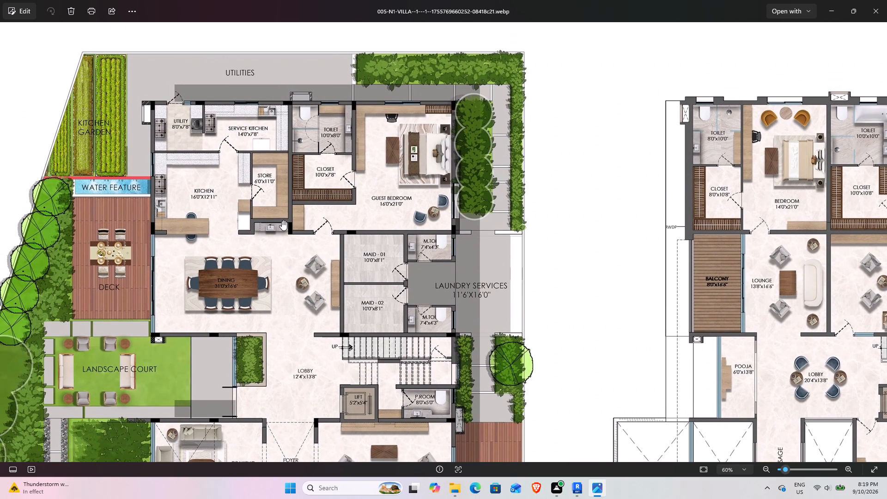
Examine the rear ground floor rooms up close, including the kitchen, utility, store, guest bedroom, dining and maid rooms.
{"action": "middle_click_drag", "start_coordinate": [282, 220], "coordinate": [302, 247]}
{"action": "scroll", "coordinate": [203, 97], "scroll_direction": "up", "scroll_amount": 7}
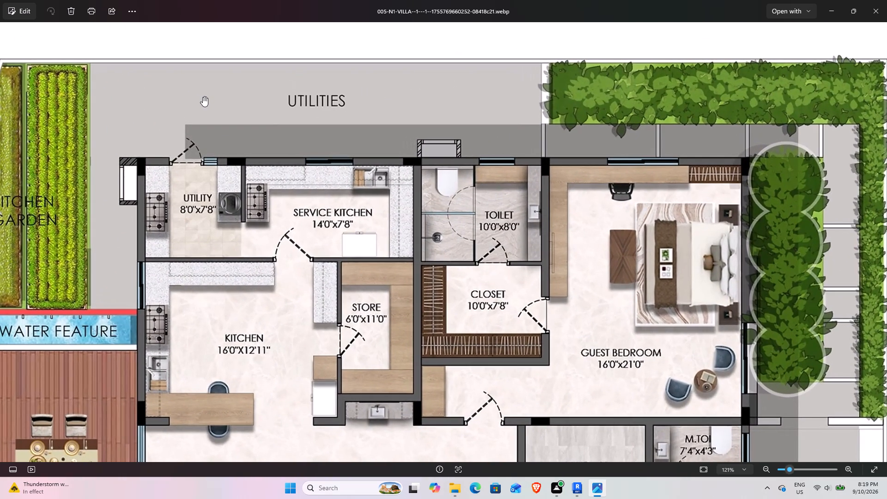
{"action": "scroll", "coordinate": [203, 97], "scroll_direction": "down", "scroll_amount": 4}
{"action": "middle_click_drag", "start_coordinate": [257, 166], "coordinate": [230, 108]}
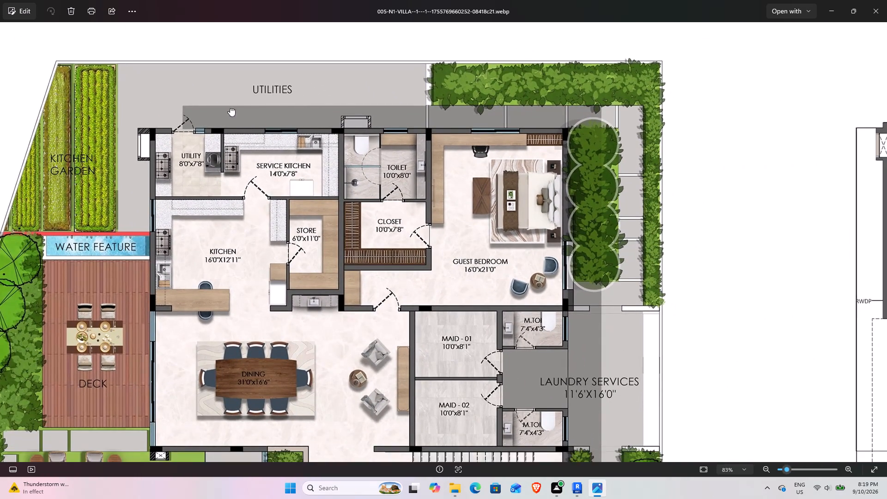
{"action": "middle_click_drag", "start_coordinate": [230, 108], "coordinate": [227, 93]}
{"action": "middle_click_drag", "start_coordinate": [425, 267], "coordinate": [388, 207]}
{"action": "scroll", "coordinate": [312, 198], "scroll_direction": "up", "scroll_amount": 12}
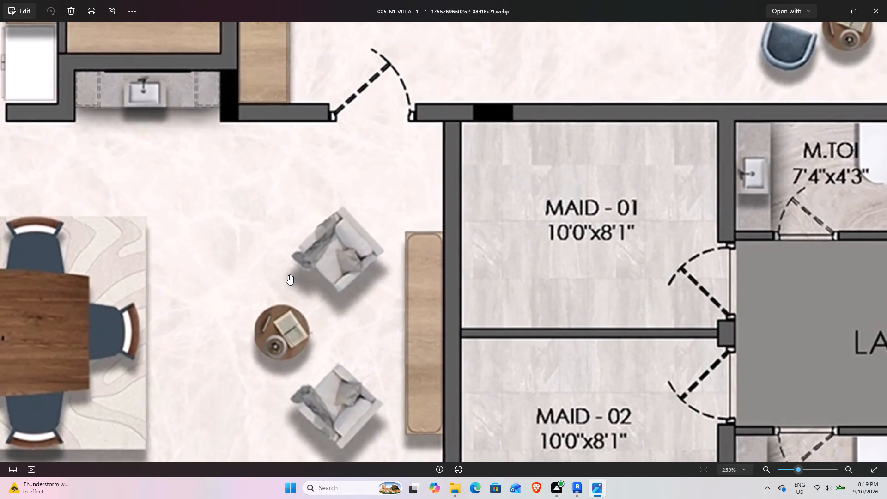
{"action": "scroll", "coordinate": [288, 275], "scroll_direction": "down", "scroll_amount": 15}
{"action": "middle_click_drag", "start_coordinate": [292, 285], "coordinate": [298, 195]}
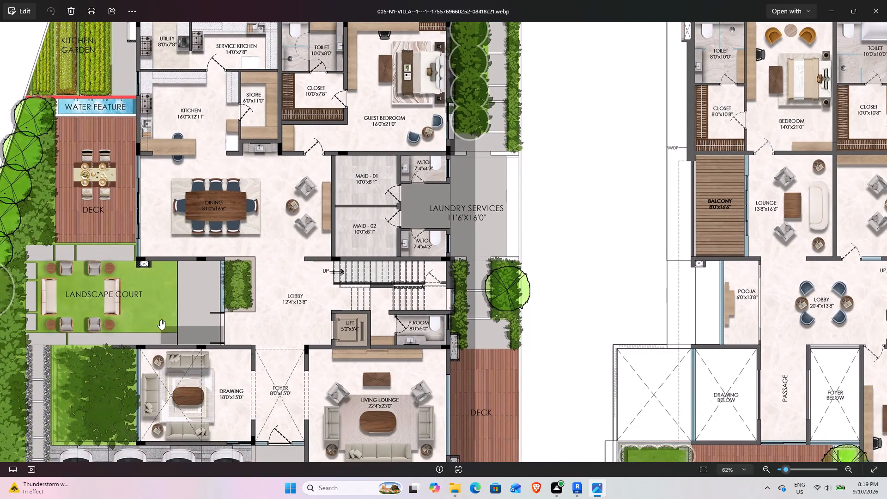
Examine the ground floor lobby with its planter, the landscape court and the entrance side by the car porch.
{"action": "scroll", "coordinate": [214, 332], "scroll_direction": "up", "scroll_amount": 4}
{"action": "middle_click_drag", "start_coordinate": [270, 340], "coordinate": [308, 306]}
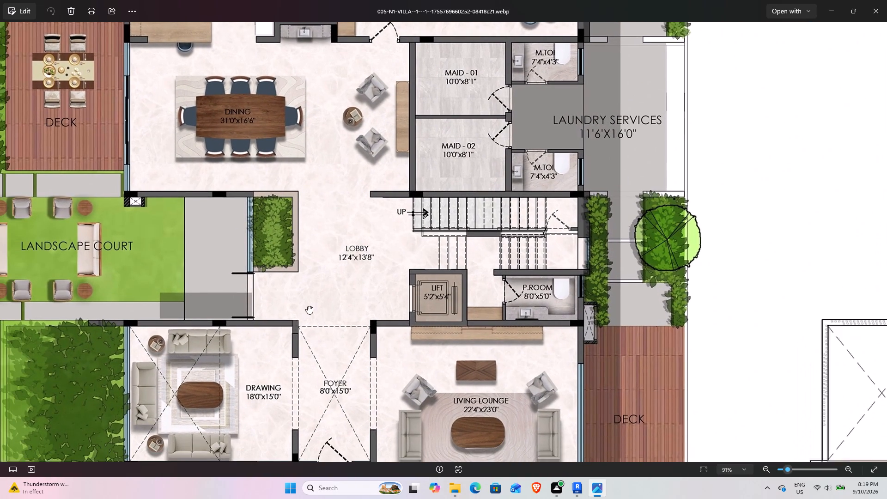
{"action": "middle_click_drag", "start_coordinate": [308, 306], "coordinate": [320, 298]}
{"action": "scroll", "coordinate": [301, 320], "scroll_direction": "down", "scroll_amount": 4}
{"action": "middle_click_drag", "start_coordinate": [272, 380], "coordinate": [288, 336]}
{"action": "scroll", "coordinate": [304, 207], "scroll_direction": "up", "scroll_amount": 9}
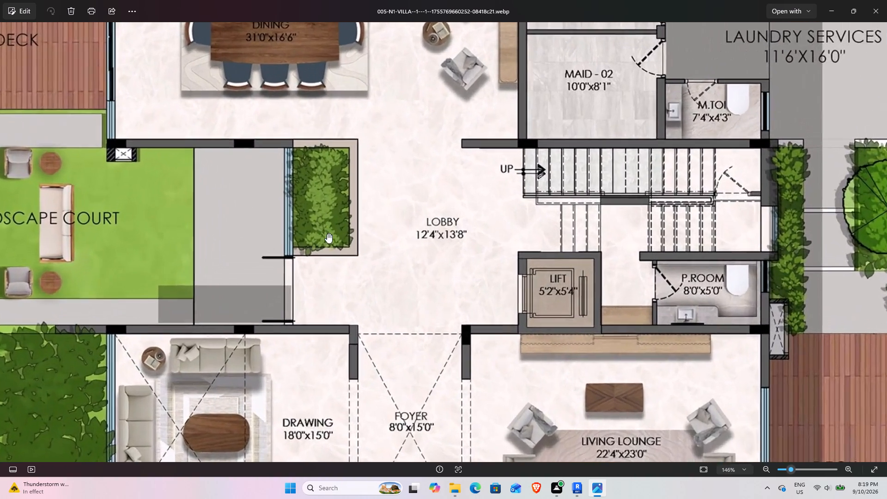
{"action": "scroll", "coordinate": [330, 280], "scroll_direction": "down", "scroll_amount": 10}
{"action": "middle_click_drag", "start_coordinate": [330, 269], "coordinate": [287, 221]}
{"action": "middle_click_drag", "start_coordinate": [313, 339], "coordinate": [377, 251]}
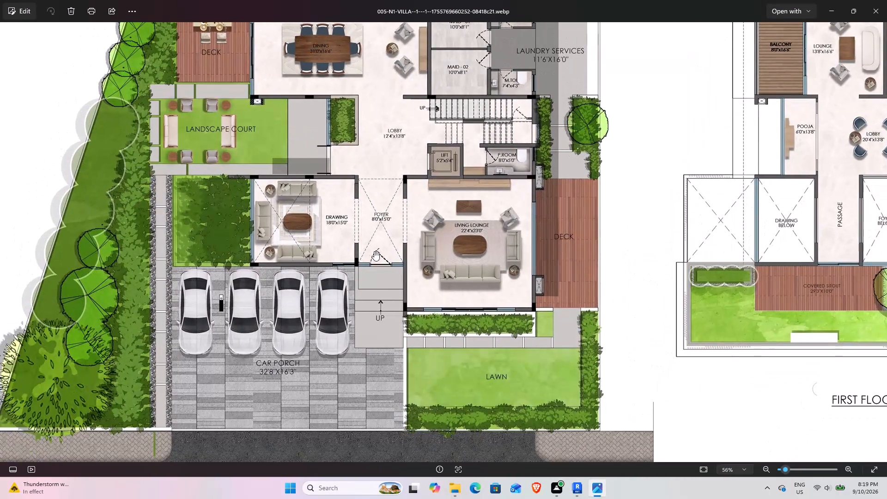
Examine the foyer, living lounge, lift, staircase and powder room details on the ground floor plan.
{"action": "scroll", "coordinate": [324, 287], "scroll_direction": "up", "scroll_amount": 4}
{"action": "scroll", "coordinate": [408, 241], "scroll_direction": "up", "scroll_amount": 3}
{"action": "middle_click_drag", "start_coordinate": [409, 237], "coordinate": [405, 323]}
{"action": "scroll", "coordinate": [487, 182], "scroll_direction": "up", "scroll_amount": 1}
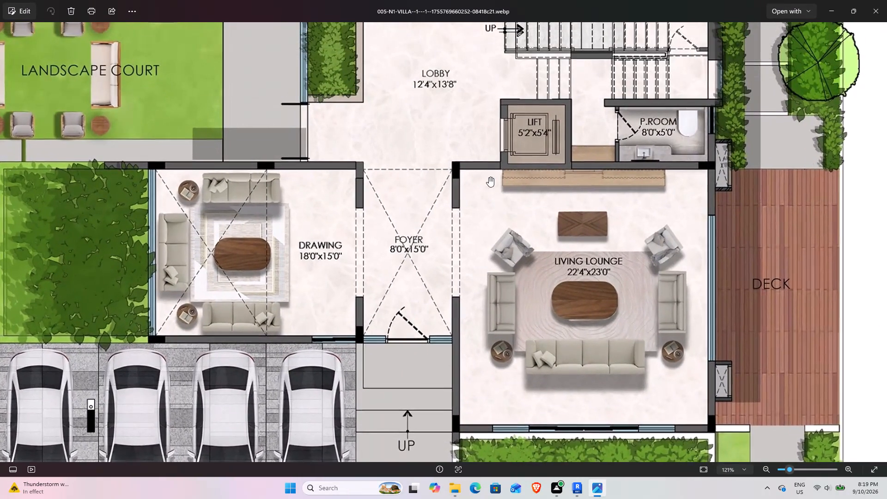
{"action": "scroll", "coordinate": [367, 202], "scroll_direction": "down", "scroll_amount": 5}
{"action": "middle_click_drag", "start_coordinate": [423, 166], "coordinate": [406, 222]}
{"action": "scroll", "coordinate": [461, 210], "scroll_direction": "up", "scroll_amount": 4}
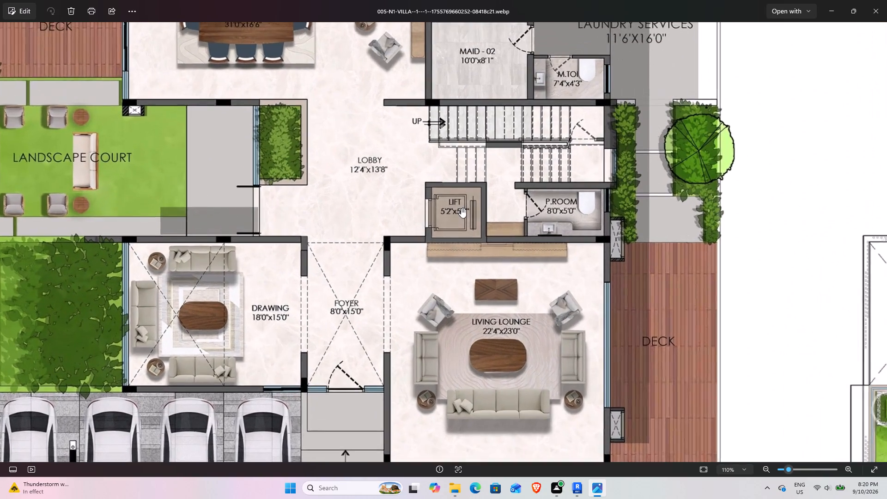
{"action": "scroll", "coordinate": [534, 232], "scroll_direction": "up", "scroll_amount": 5}
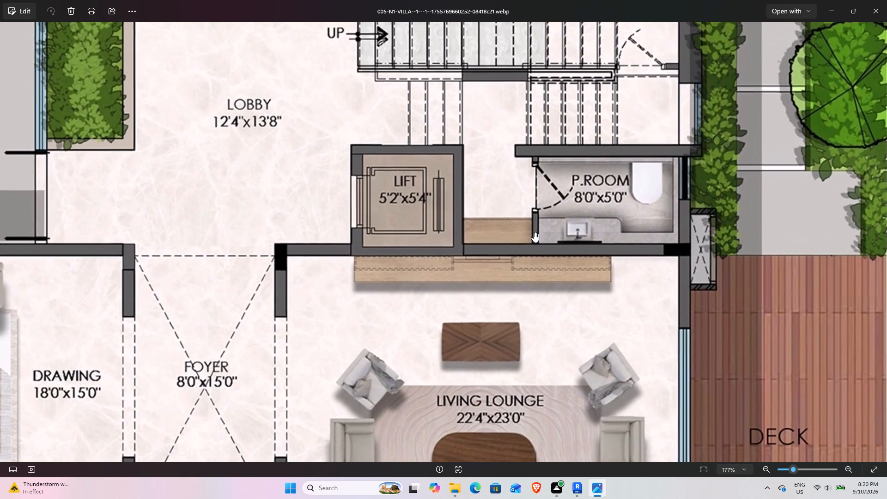
{"action": "scroll", "coordinate": [476, 258], "scroll_direction": "down", "scroll_amount": 4}
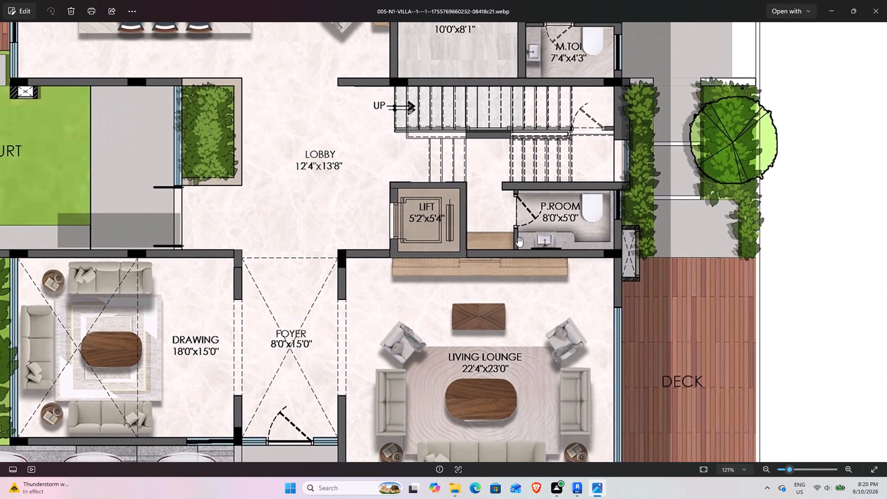
{"action": "middle_click_drag", "start_coordinate": [516, 237], "coordinate": [474, 268]}
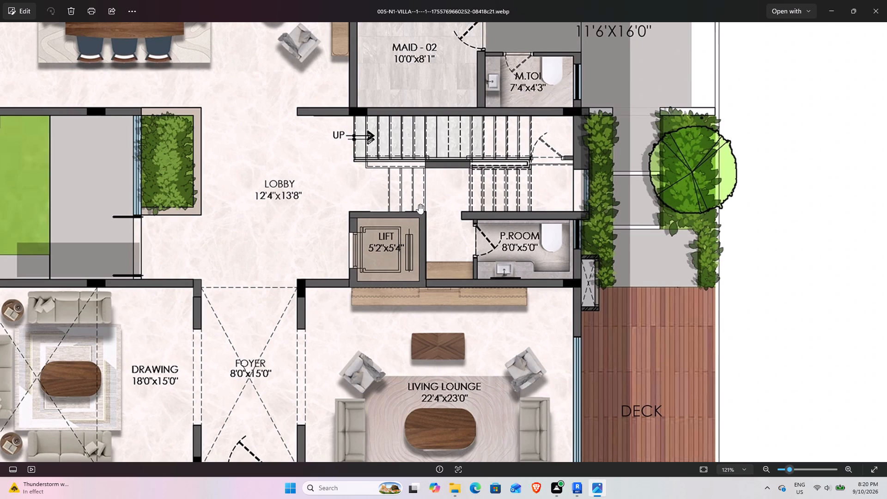
Examine the first floor lobby with its staircase, lift, pantry and neighbouring lounge and bedroom.
{"action": "scroll", "coordinate": [431, 183], "scroll_direction": "down", "scroll_amount": 14}
{"action": "middle_click_drag", "start_coordinate": [535, 145], "coordinate": [395, 172]}
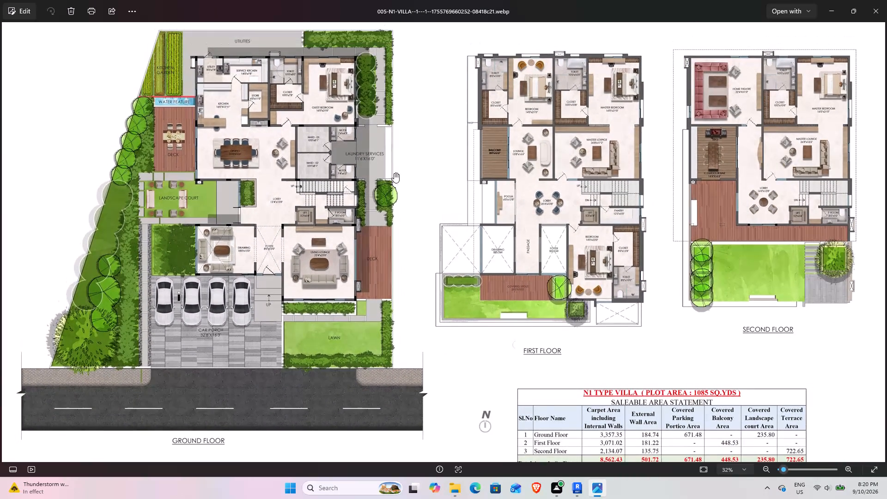
{"action": "scroll", "coordinate": [628, 196], "scroll_direction": "up", "scroll_amount": 17}
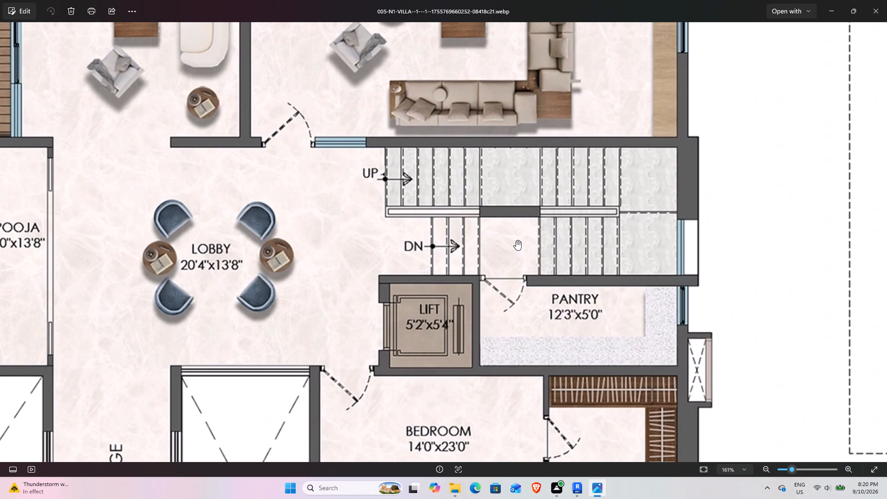
{"action": "scroll", "coordinate": [450, 239], "scroll_direction": "down", "scroll_amount": 6}
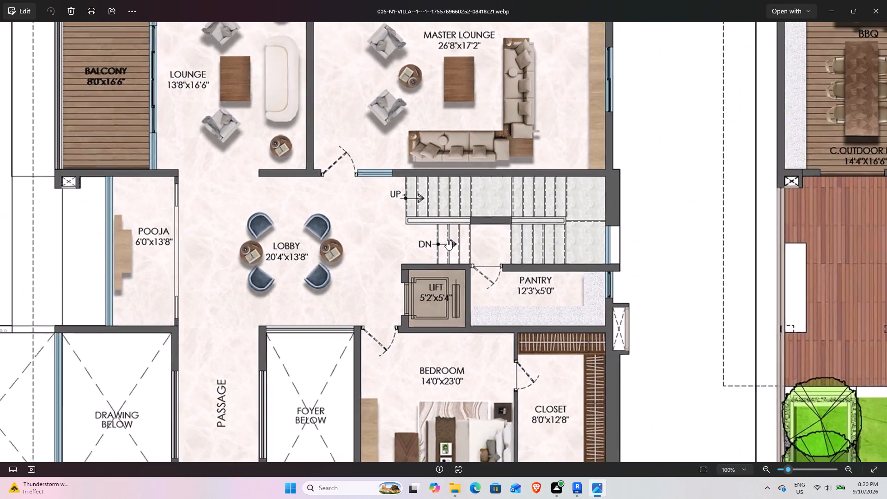
{"action": "scroll", "coordinate": [447, 240], "scroll_direction": "down", "scroll_amount": 3}
Examine the ground floor staircase, lift and powder room up close against the first floor stair layout.
{"action": "middle_click_drag", "start_coordinate": [255, 249], "coordinate": [571, 239]}
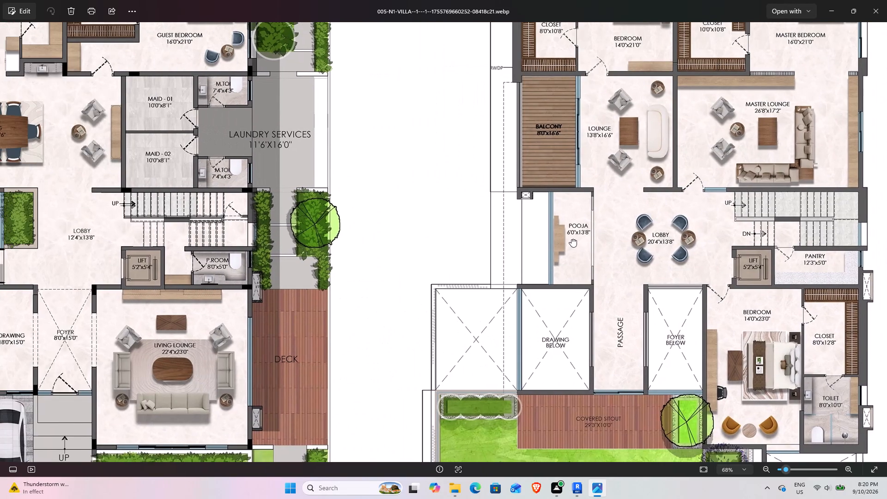
{"action": "middle_click_drag", "start_coordinate": [571, 239], "coordinate": [569, 243]}
{"action": "scroll", "coordinate": [212, 219], "scroll_direction": "up", "scroll_amount": 9}
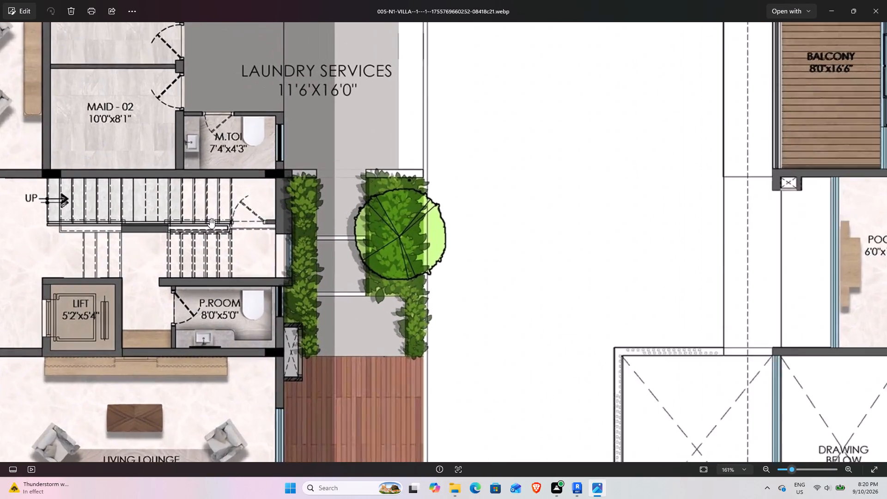
{"action": "middle_click_drag", "start_coordinate": [280, 237], "coordinate": [376, 231]}
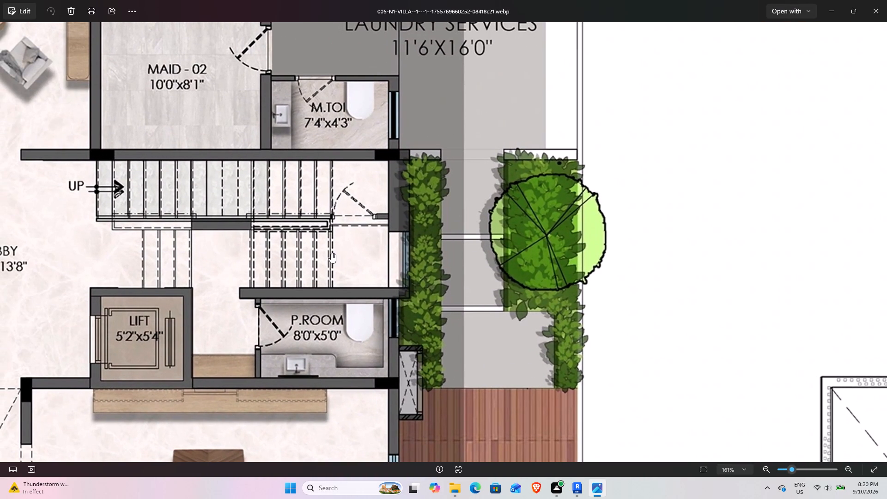
{"action": "middle_click_drag", "start_coordinate": [331, 253], "coordinate": [357, 253]}
{"action": "scroll", "coordinate": [358, 236], "scroll_direction": "down", "scroll_amount": 8}
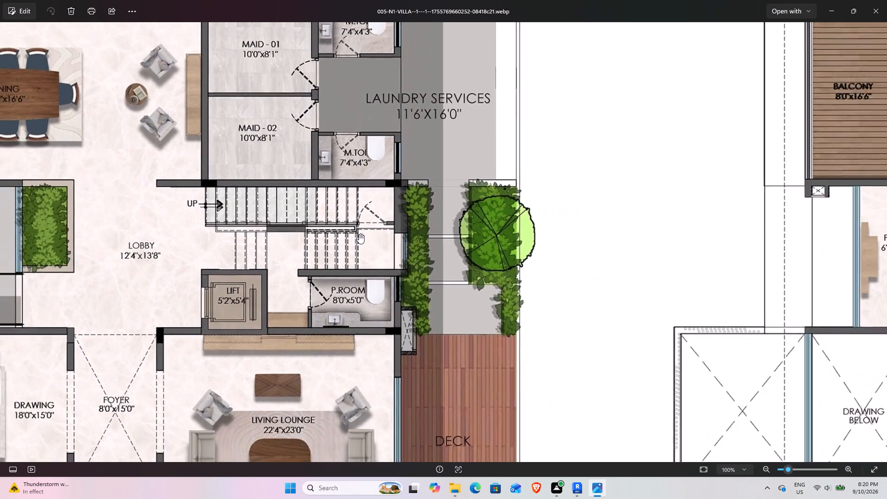
{"action": "scroll", "coordinate": [359, 234], "scroll_direction": "down", "scroll_amount": 2}
Compare the first floor rooms around the lobby with the ground floor layout back to the utilities side.
{"action": "middle_click_drag", "start_coordinate": [576, 202], "coordinate": [359, 202]}
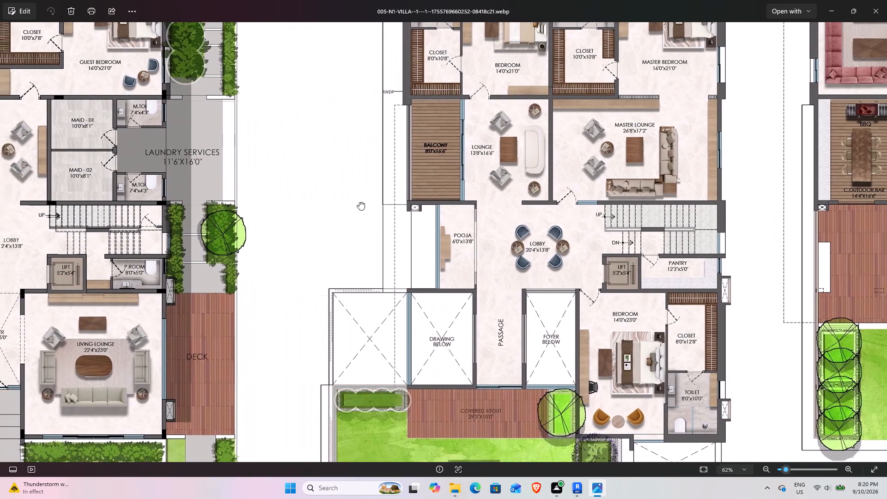
{"action": "middle_click_drag", "start_coordinate": [359, 202], "coordinate": [375, 202]}
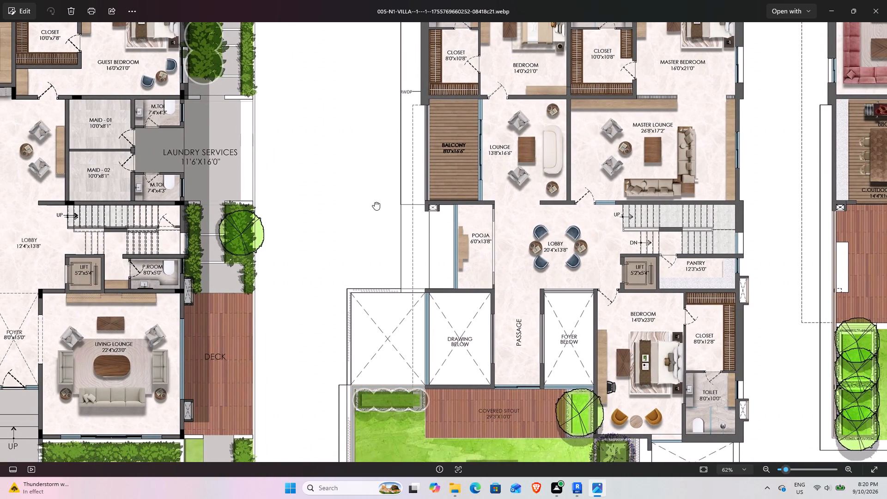
{"action": "middle_click_drag", "start_coordinate": [375, 202], "coordinate": [376, 202]}
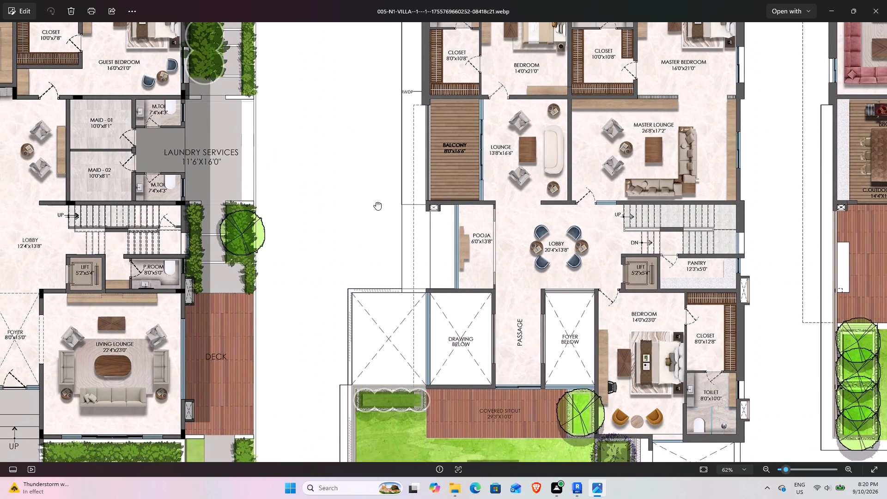
{"action": "middle_click_drag", "start_coordinate": [376, 202], "coordinate": [503, 216]}
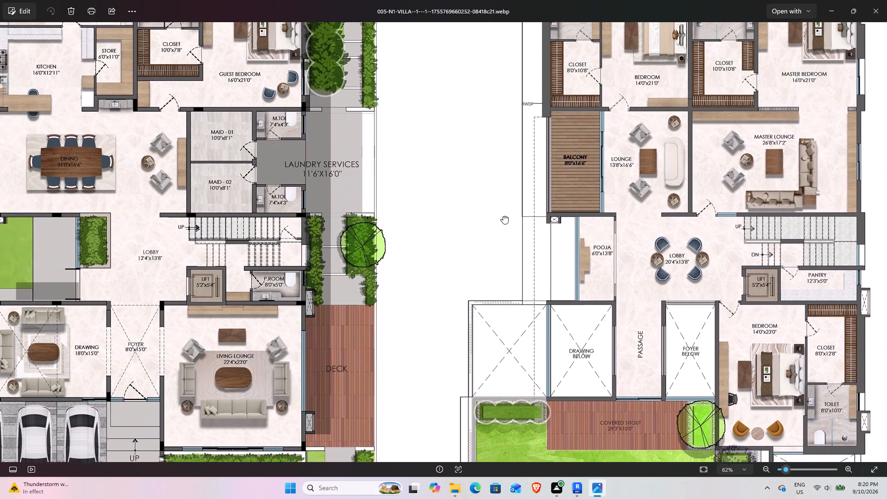
{"action": "middle_click_drag", "start_coordinate": [503, 216], "coordinate": [573, 225]}
{"action": "middle_click_drag", "start_coordinate": [352, 208], "coordinate": [359, 210]}
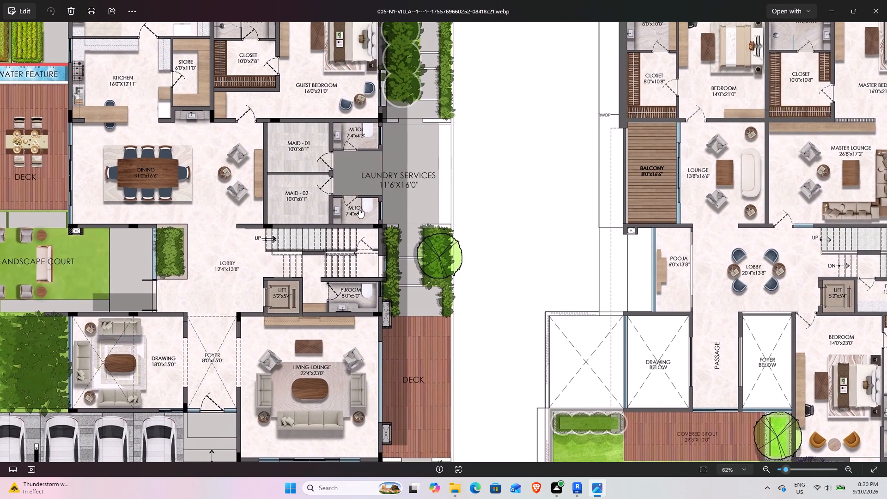
{"action": "middle_click_drag", "start_coordinate": [359, 210], "coordinate": [442, 241]}
{"action": "middle_click_drag", "start_coordinate": [354, 156], "coordinate": [395, 239]}
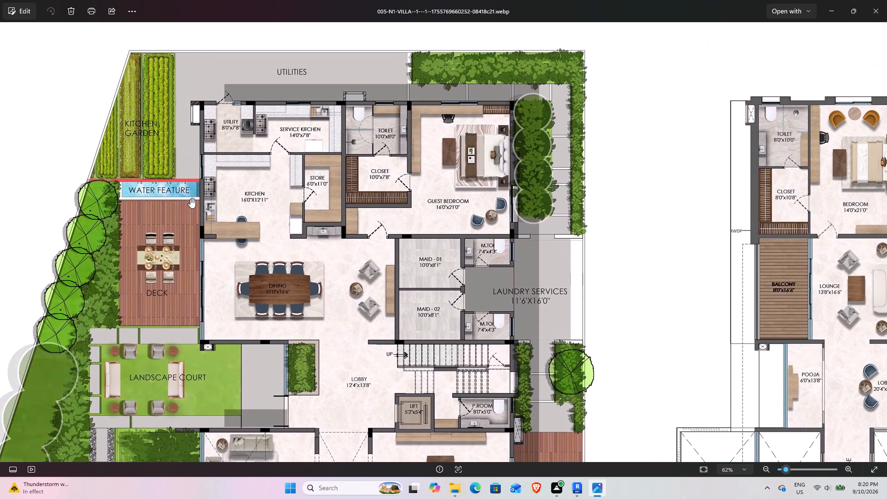
Examine the ground floor kitchen, service kitchen, utility, store and the guest bedroom's closet and toilet up close.
{"action": "scroll", "coordinate": [190, 198], "scroll_direction": "up", "scroll_amount": 8}
{"action": "middle_click_drag", "start_coordinate": [346, 208], "coordinate": [305, 245]}
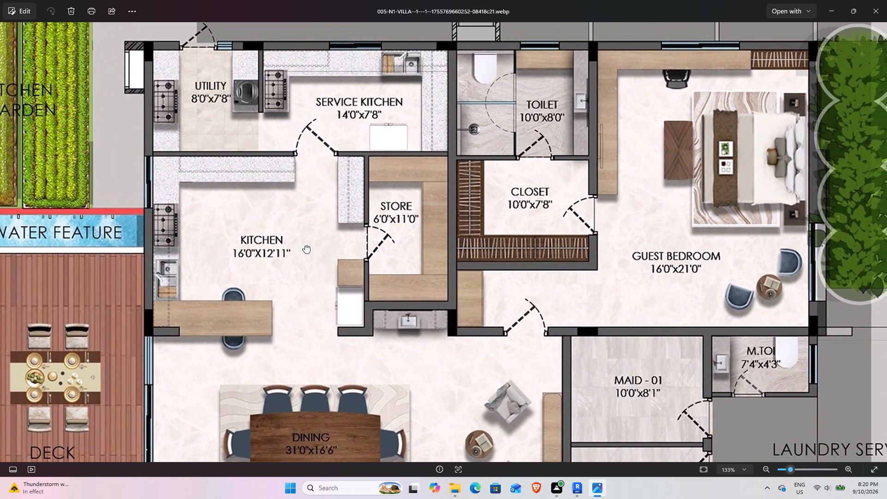
{"action": "middle_click_drag", "start_coordinate": [305, 245], "coordinate": [304, 267]}
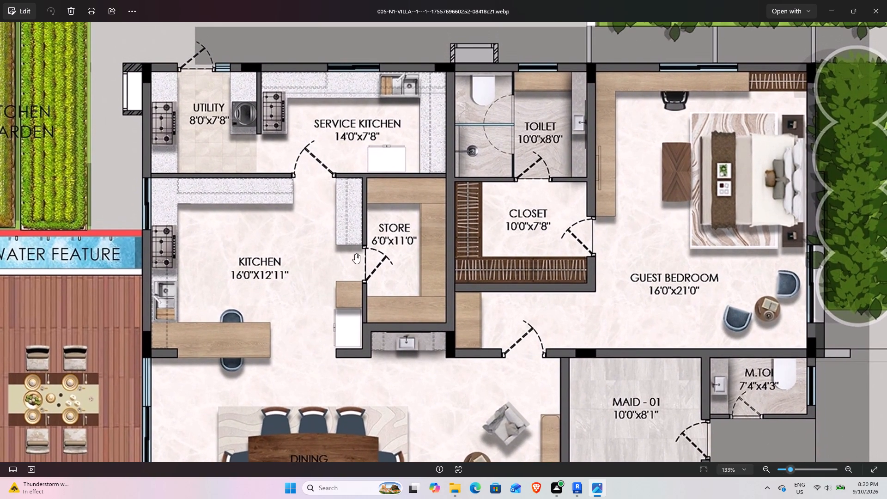
{"action": "middle_click_drag", "start_coordinate": [383, 244], "coordinate": [385, 260]}
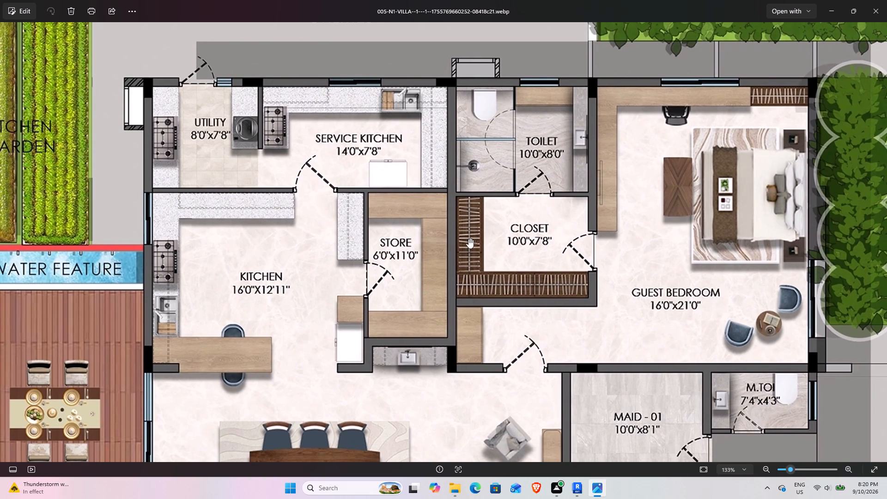
{"action": "scroll", "coordinate": [460, 248], "scroll_direction": "down", "scroll_amount": 3}
{"action": "scroll", "coordinate": [375, 170], "scroll_direction": "up", "scroll_amount": 8}
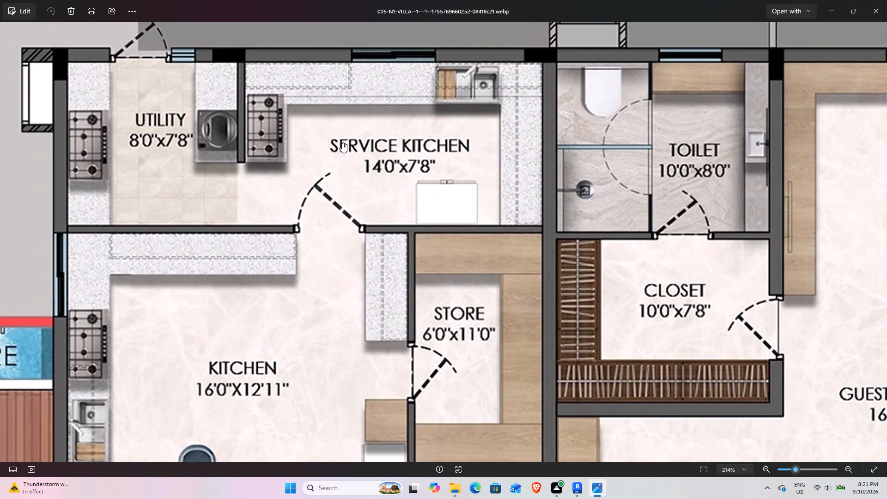
{"action": "scroll", "coordinate": [336, 138], "scroll_direction": "down", "scroll_amount": 11}
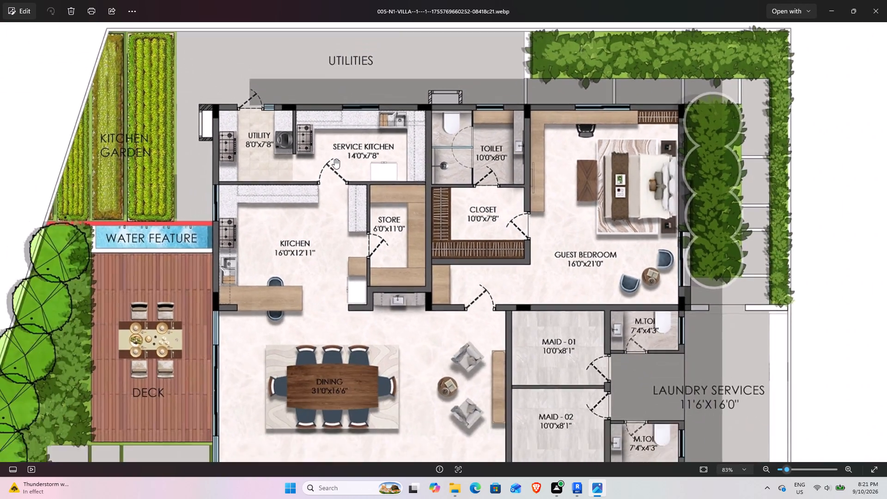
Examine the car porch, entrance steps and lawn along the street side of the ground floor plan.
{"action": "scroll", "coordinate": [334, 159], "scroll_direction": "down", "scroll_amount": 4}
{"action": "middle_click_drag", "start_coordinate": [301, 231], "coordinate": [219, 130]}
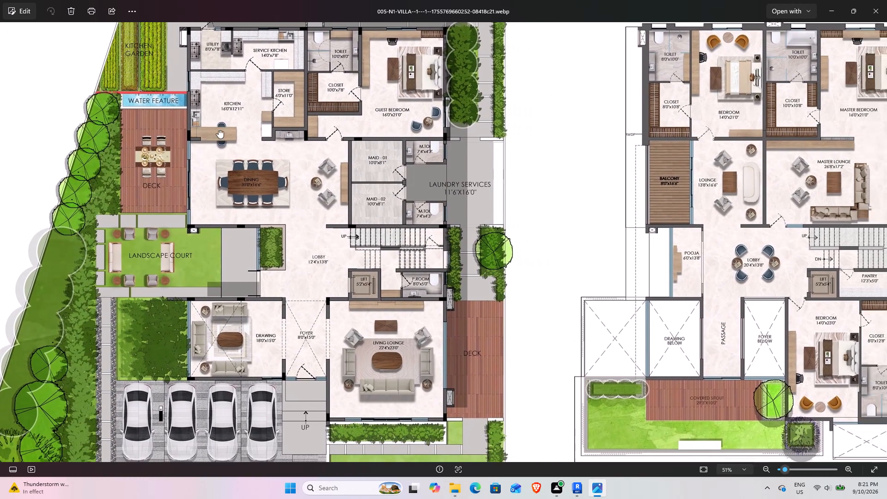
{"action": "middle_click_drag", "start_coordinate": [219, 130], "coordinate": [232, 88]}
{"action": "middle_click_drag", "start_coordinate": [249, 274], "coordinate": [248, 238]}
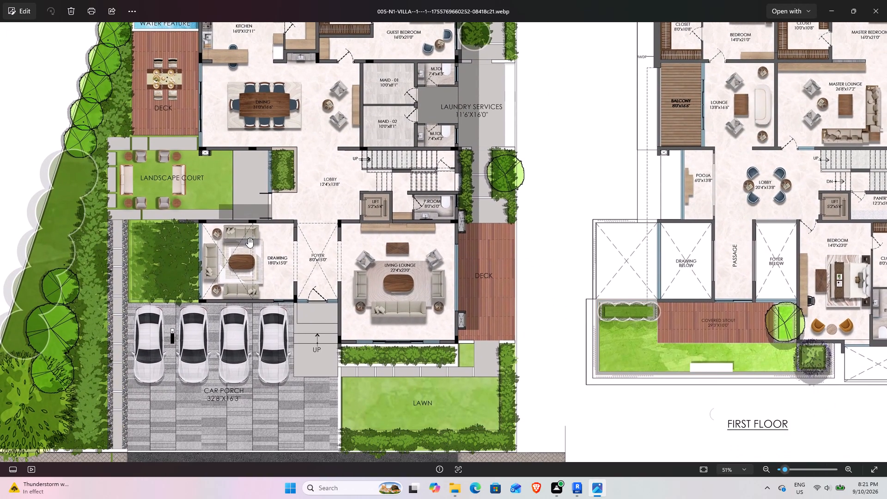
{"action": "scroll", "coordinate": [220, 423], "scroll_direction": "up", "scroll_amount": 8}
{"action": "middle_click_drag", "start_coordinate": [213, 379], "coordinate": [307, 263]}
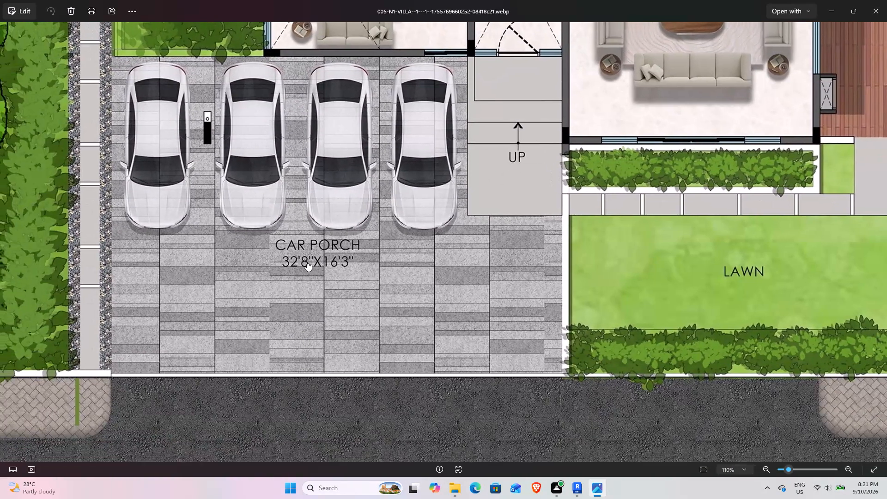
{"action": "middle_click_drag", "start_coordinate": [307, 263], "coordinate": [138, 343]}
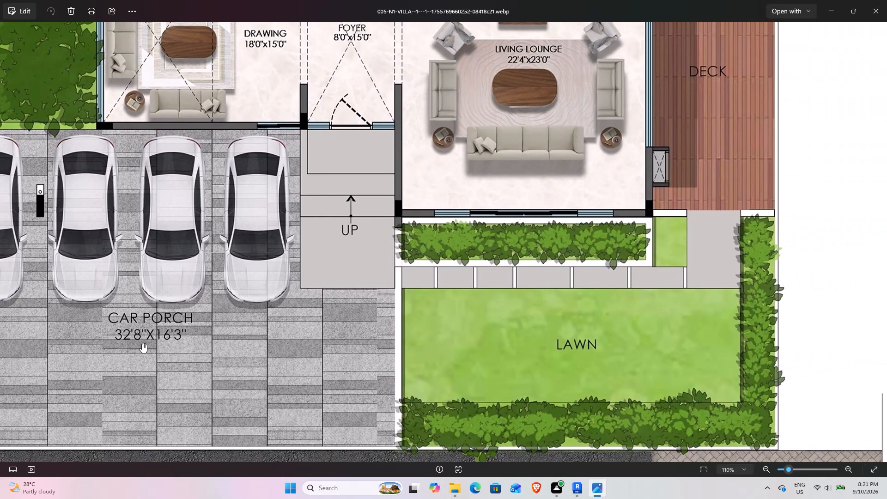
{"action": "scroll", "coordinate": [193, 218], "scroll_direction": "down", "scroll_amount": 5}
Examine the drawing room, foyer, living lounge and landscape court on the ground floor plan.
{"action": "middle_click_drag", "start_coordinate": [237, 182], "coordinate": [299, 308]}
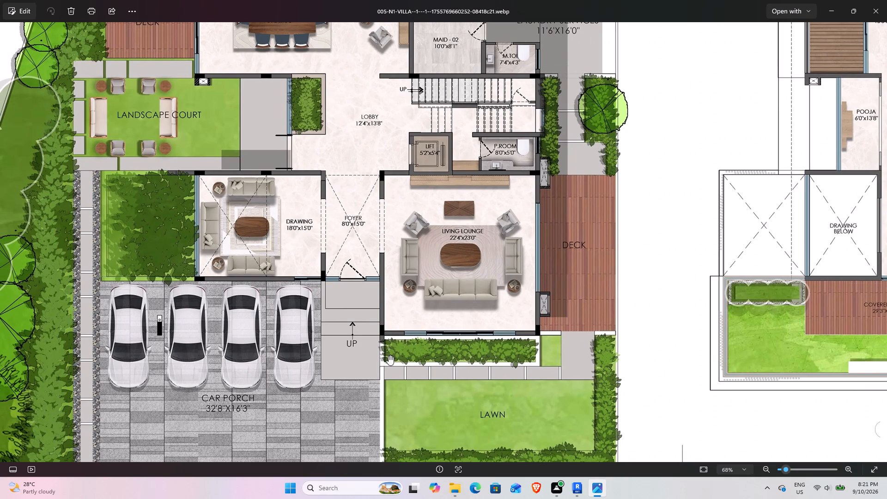
{"action": "scroll", "coordinate": [316, 224], "scroll_direction": "up", "scroll_amount": 4}
{"action": "middle_click_drag", "start_coordinate": [245, 225], "coordinate": [259, 265]}
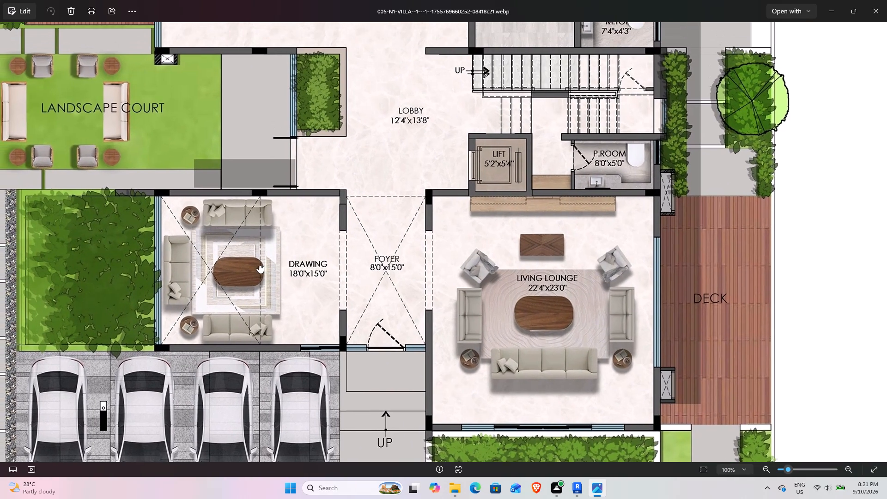
{"action": "middle_click_drag", "start_coordinate": [259, 265], "coordinate": [259, 267]}
{"action": "scroll", "coordinate": [195, 178], "scroll_direction": "down", "scroll_amount": 3}
{"action": "middle_click_drag", "start_coordinate": [179, 173], "coordinate": [178, 219]}
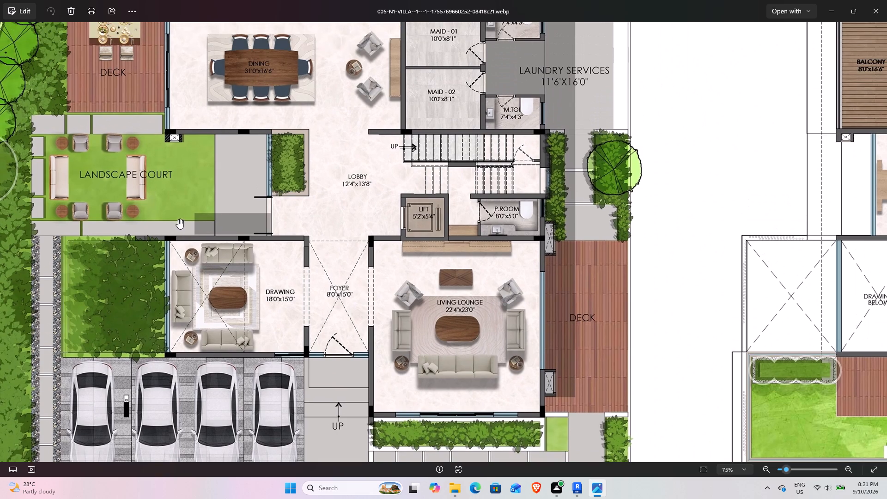
{"action": "scroll", "coordinate": [112, 168], "scroll_direction": "up", "scroll_amount": 3}
{"action": "scroll", "coordinate": [159, 182], "scroll_direction": "down", "scroll_amount": 4}
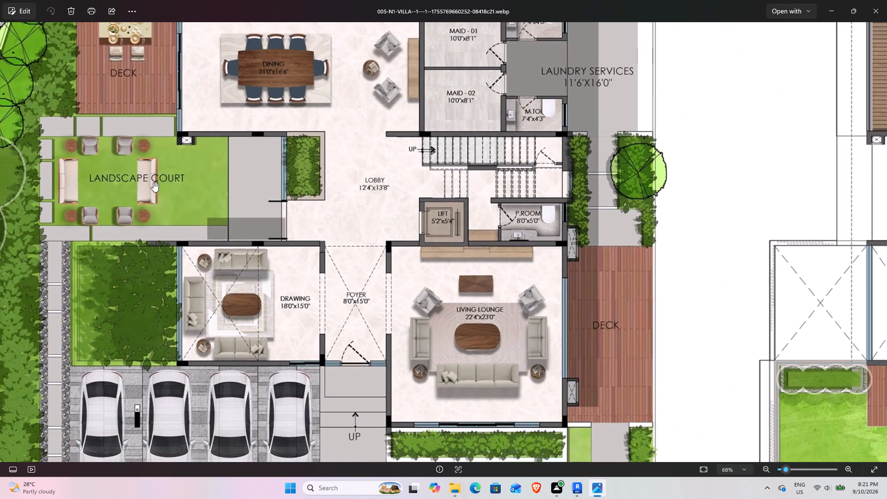
{"action": "middle_click_drag", "start_coordinate": [124, 172], "coordinate": [126, 209]}
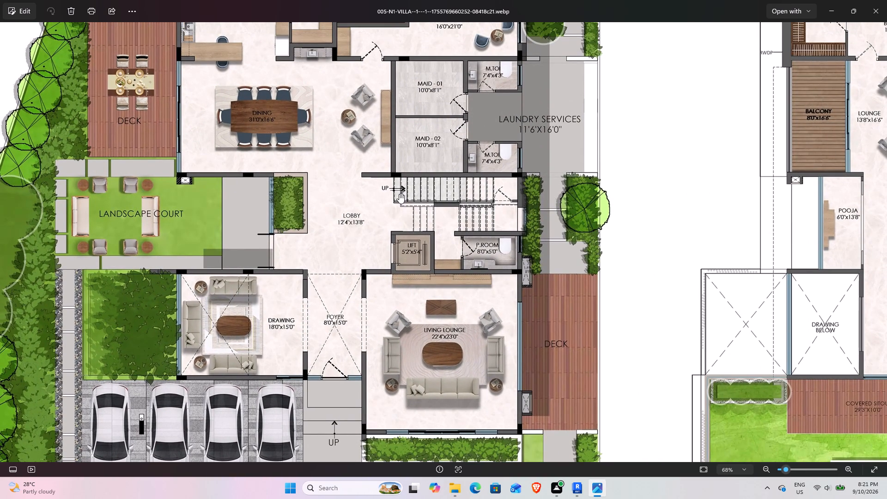
Review the overall villa sheet, comparing the ground, first and second floor plans.
{"action": "scroll", "coordinate": [399, 194], "scroll_direction": "down", "scroll_amount": 5}
{"action": "middle_click_drag", "start_coordinate": [448, 170], "coordinate": [347, 286]}
{"action": "scroll", "coordinate": [330, 186], "scroll_direction": "up", "scroll_amount": 3}
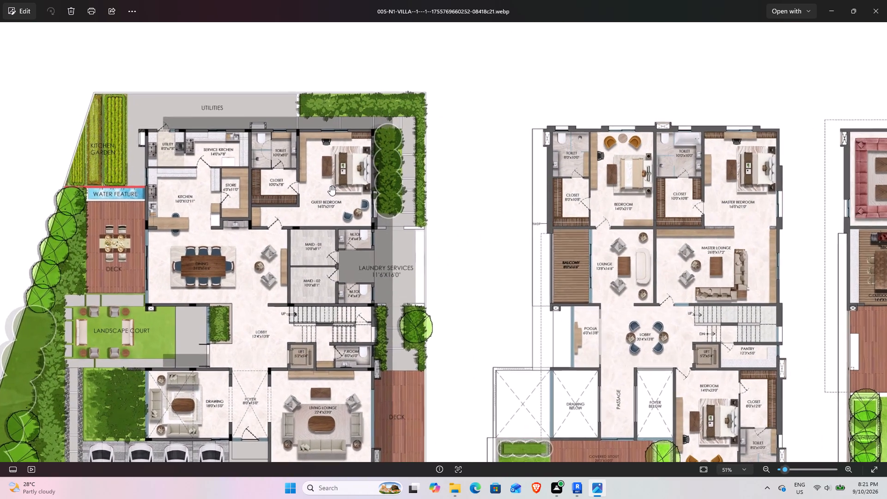
{"action": "scroll", "coordinate": [330, 186], "scroll_direction": "up", "scroll_amount": 1}
{"action": "middle_click_drag", "start_coordinate": [277, 285], "coordinate": [310, 134]}
{"action": "scroll", "coordinate": [237, 266], "scroll_direction": "down", "scroll_amount": 5}
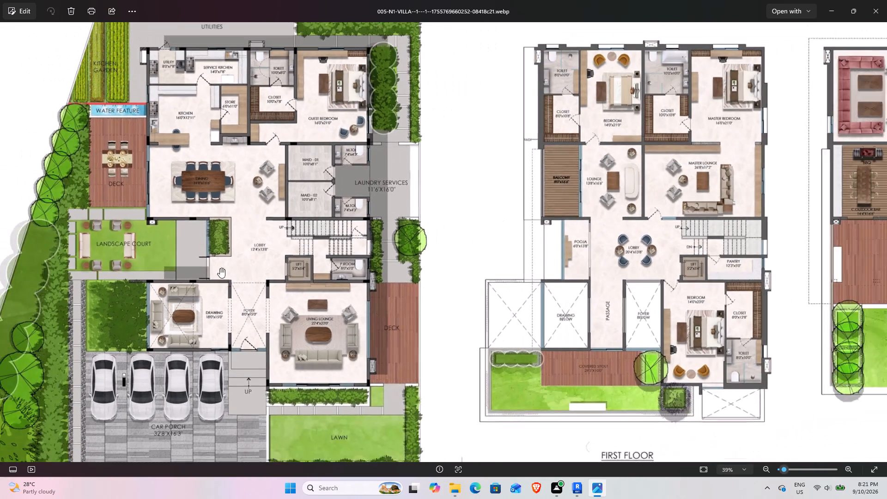
{"action": "middle_click_drag", "start_coordinate": [228, 255], "coordinate": [310, 200]}
{"action": "scroll", "coordinate": [308, 204], "scroll_direction": "down", "scroll_amount": 3}
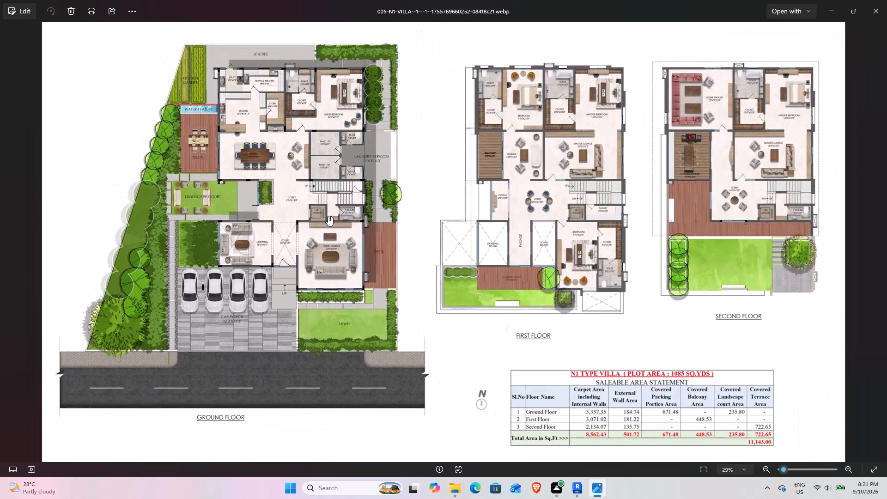
Switch to the MY PORTO project in Revit and open the North building elevation.
{"action": "key", "text": "alt+Tab"}
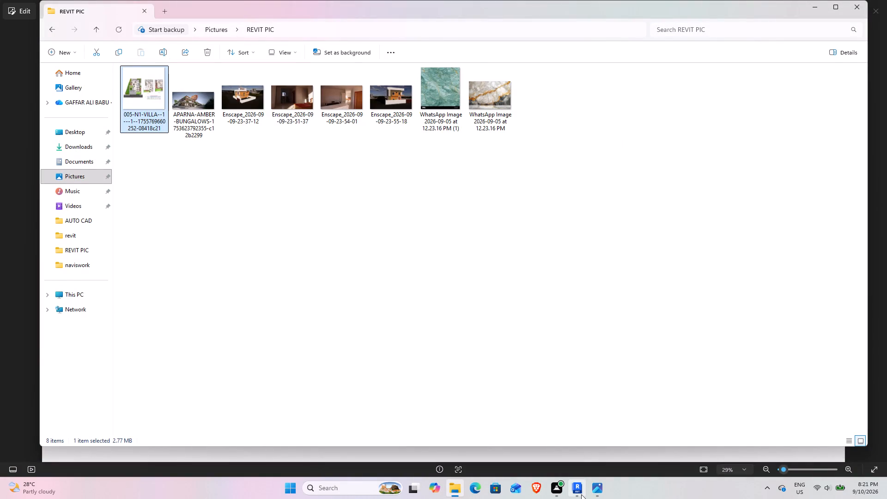
{"action": "left_click", "coordinate": [581, 494]}
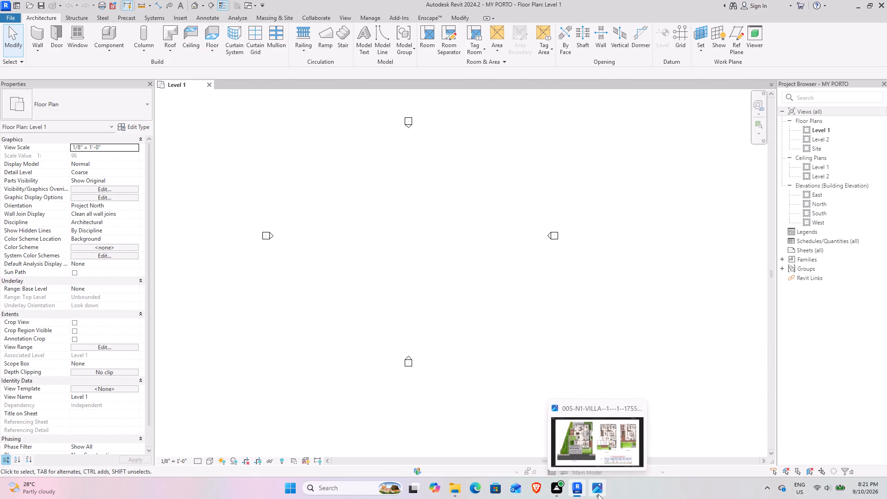
{"action": "left_click", "coordinate": [597, 494]}
{"action": "key", "text": "alt+Tab"}
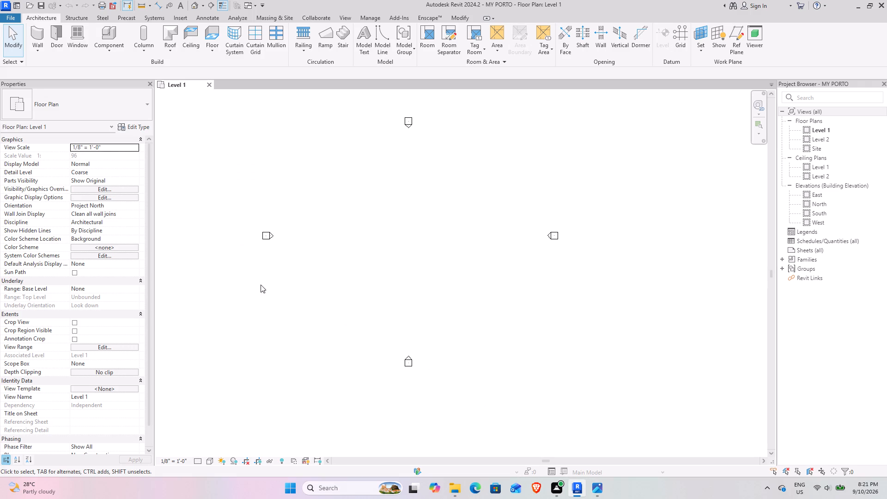
{"action": "scroll", "coordinate": [383, 191], "scroll_direction": "up", "scroll_amount": 4}
{"action": "scroll", "coordinate": [385, 205], "scroll_direction": "down", "scroll_amount": 5}
{"action": "middle_click_drag", "start_coordinate": [388, 213], "coordinate": [414, 246]}
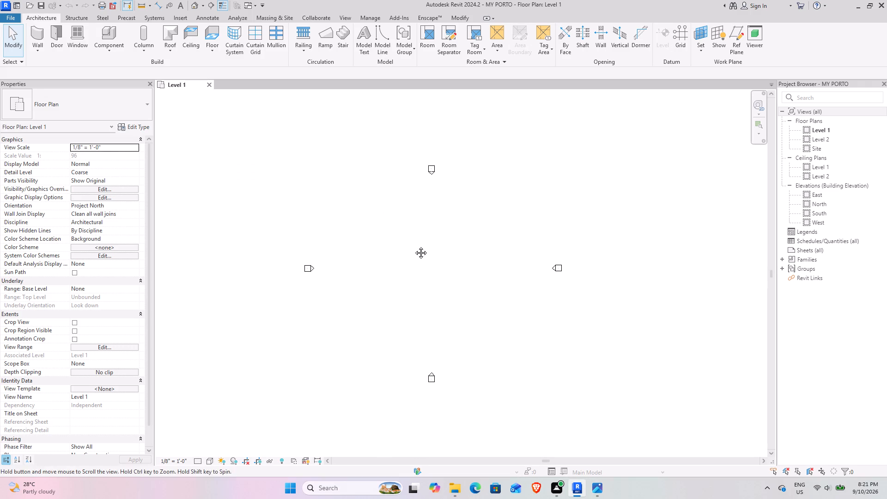
{"action": "middle_click_drag", "start_coordinate": [414, 246], "coordinate": [411, 245]}
{"action": "double_click", "coordinate": [838, 205]}
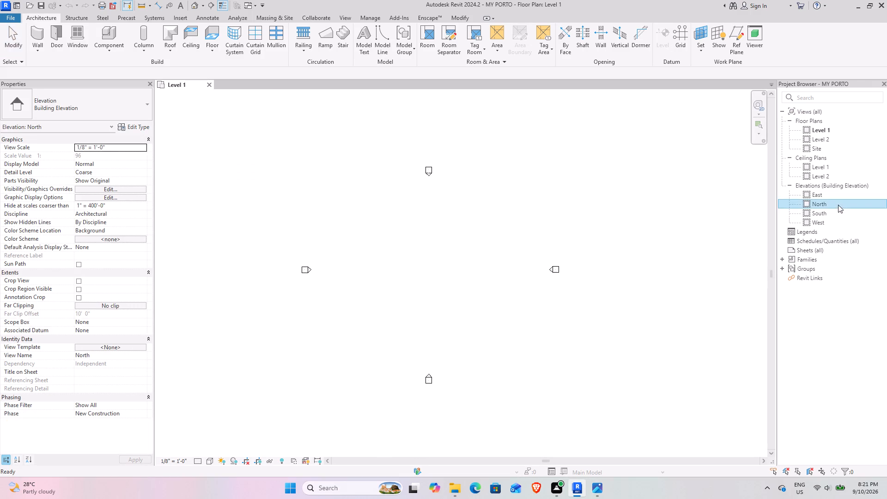
Add a new level offset 1' 0" below Level 1 by picking the Level 1 line.
{"action": "scroll", "coordinate": [617, 291], "scroll_direction": "up", "scroll_amount": 3}
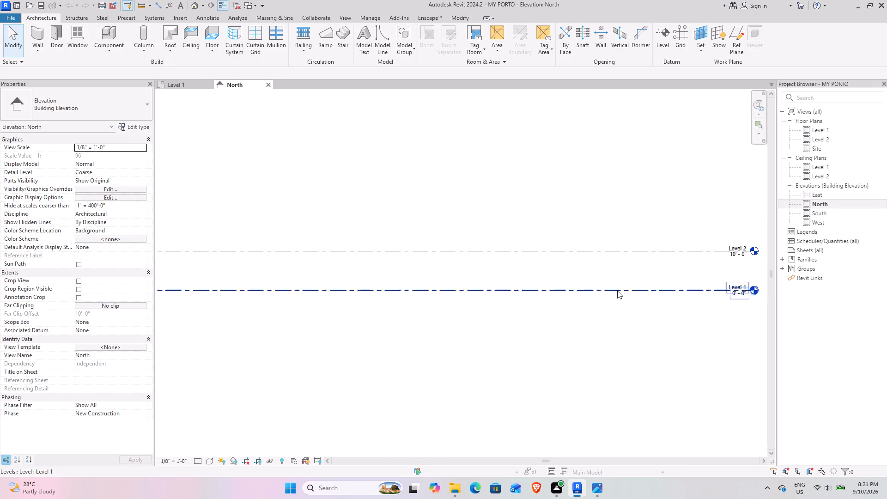
{"action": "scroll", "coordinate": [617, 291], "scroll_direction": "up", "scroll_amount": 2}
{"action": "middle_click_drag", "start_coordinate": [668, 266], "coordinate": [522, 280]}
{"action": "left_click", "coordinate": [522, 303]}
{"action": "type", "text": "CS"}
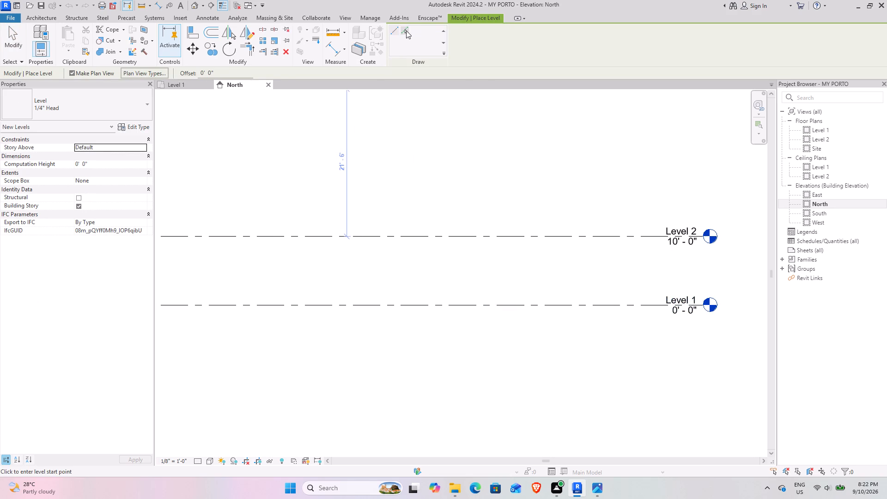
{"action": "left_click", "coordinate": [406, 30]}
{"action": "left_click_drag", "start_coordinate": [223, 75], "coordinate": [185, 74]}
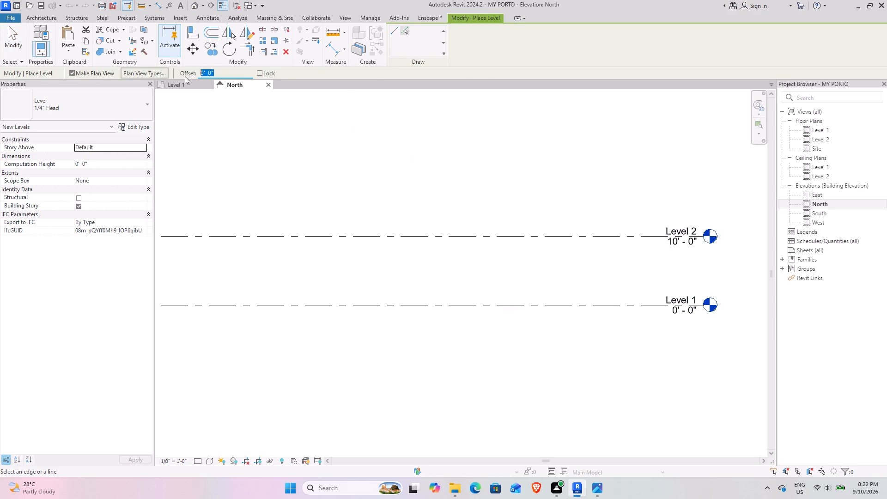
{"action": "key", "text": "1"}
{"action": "key", "text": "Return"}
{"action": "left_click", "coordinate": [537, 307]}
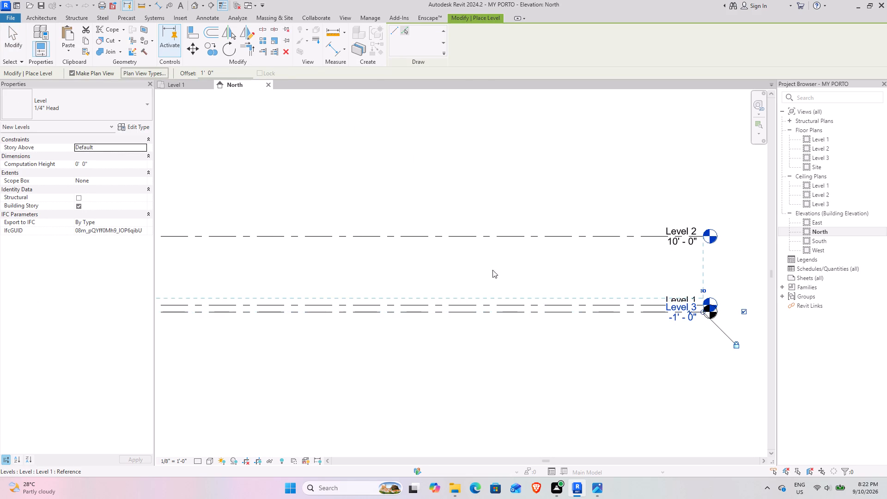
{"action": "middle_click_drag", "start_coordinate": [466, 243], "coordinate": [503, 254]}
{"action": "key", "text": "Escape"}
{"action": "key", "text": "Escape"}
{"action": "middle_click_drag", "start_coordinate": [593, 271], "coordinate": [454, 236]}
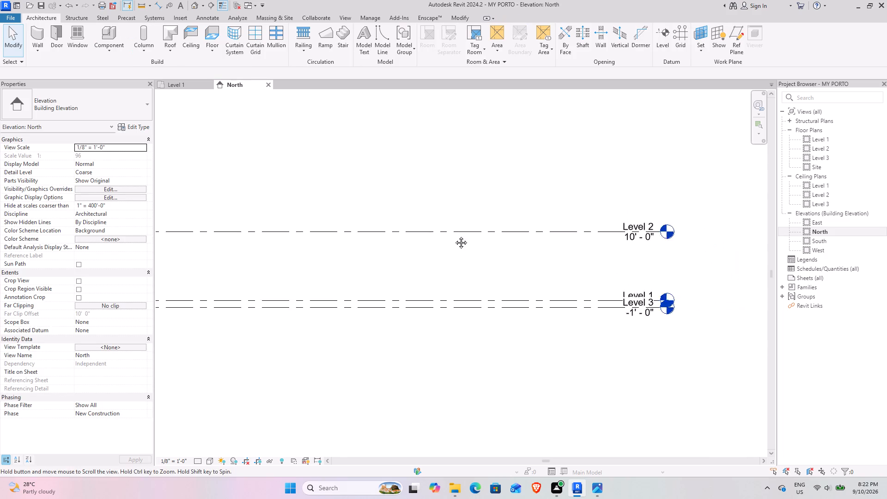
{"action": "middle_click_drag", "start_coordinate": [454, 236], "coordinate": [409, 219]}
{"action": "scroll", "coordinate": [594, 280], "scroll_direction": "up", "scroll_amount": 3}
Switch to the image viewer, review the exterior render of the villa, and return to the Revit elevation.
{"action": "key", "text": "alt+Tab"}
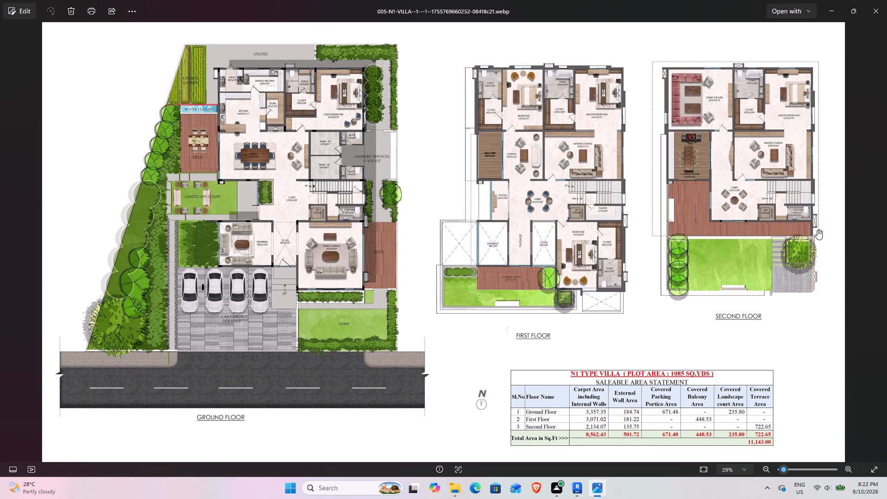
{"action": "key", "text": "Right"}
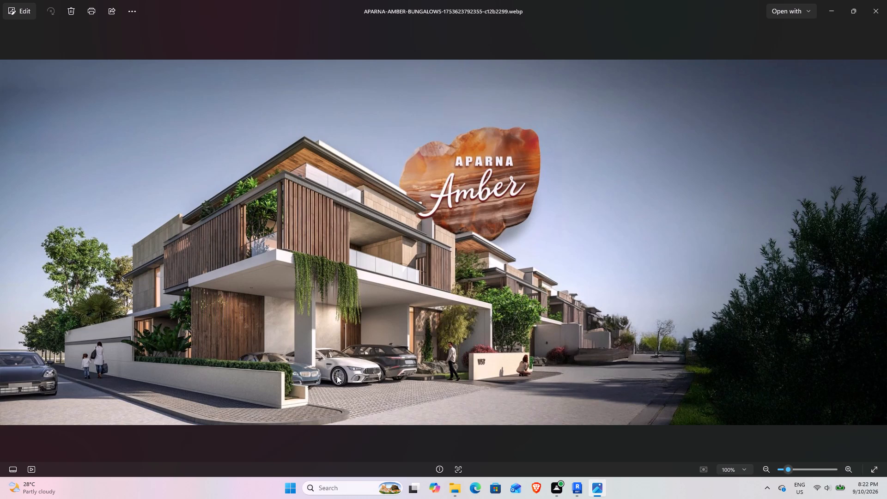
{"action": "key", "text": "alt+Tab"}
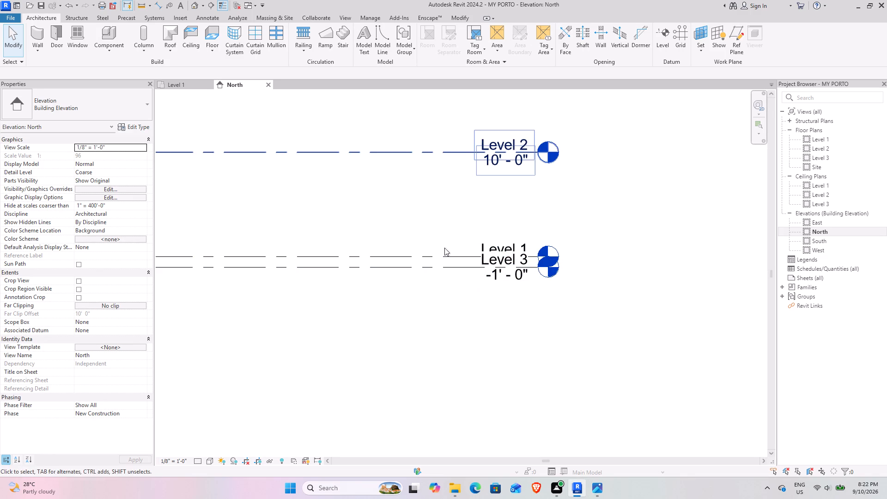
Add another level offset 1' 0" below the Level 3 line, at -2' 0".
{"action": "left_click", "coordinate": [425, 270]}
{"action": "left_click", "coordinate": [376, 51]}
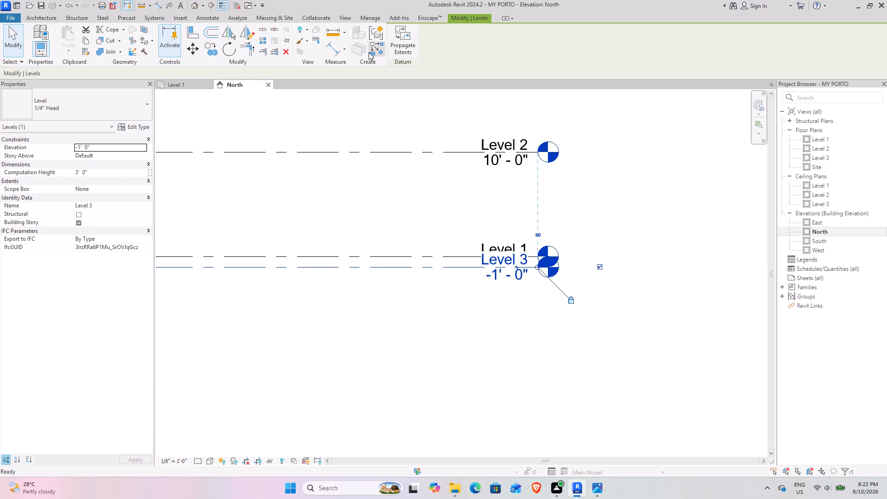
{"action": "left_click", "coordinate": [407, 32]}
{"action": "left_click_drag", "start_coordinate": [229, 71], "coordinate": [153, 85]}
{"action": "key", "text": "1"}
{"action": "key", "text": "Return"}
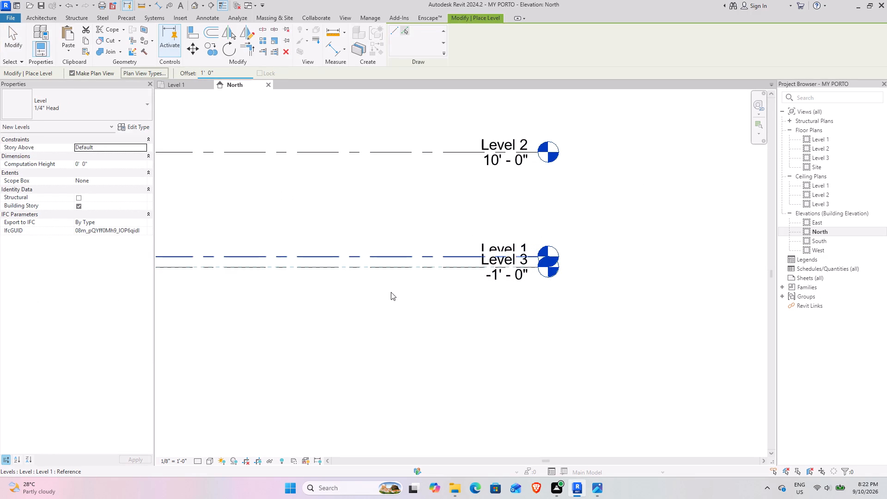
{"action": "left_click", "coordinate": [385, 268]}
{"action": "middle_click_drag", "start_coordinate": [413, 289], "coordinate": [435, 289]}
{"action": "scroll", "coordinate": [524, 260], "scroll_direction": "up", "scroll_amount": 4}
{"action": "middle_click_drag", "start_coordinate": [387, 310], "coordinate": [400, 294]}
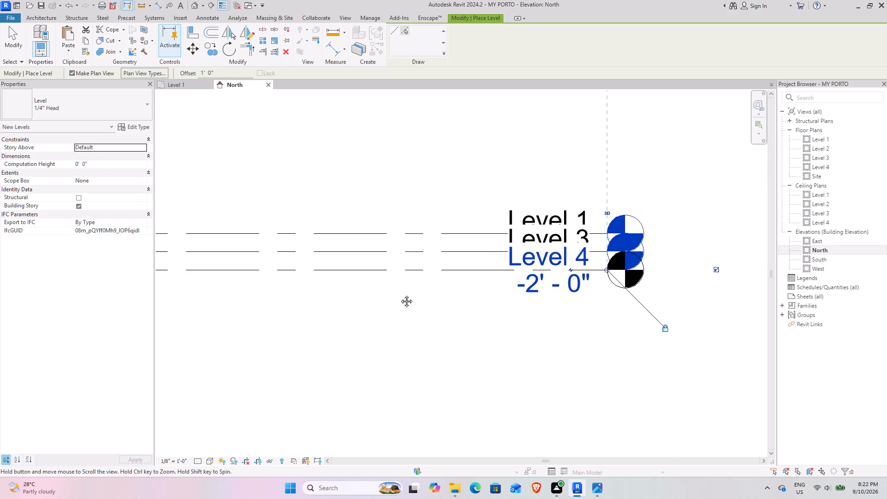
{"action": "middle_click_drag", "start_coordinate": [400, 294], "coordinate": [383, 310]}
{"action": "key", "text": "Escape"}
{"action": "key", "text": "Escape"}
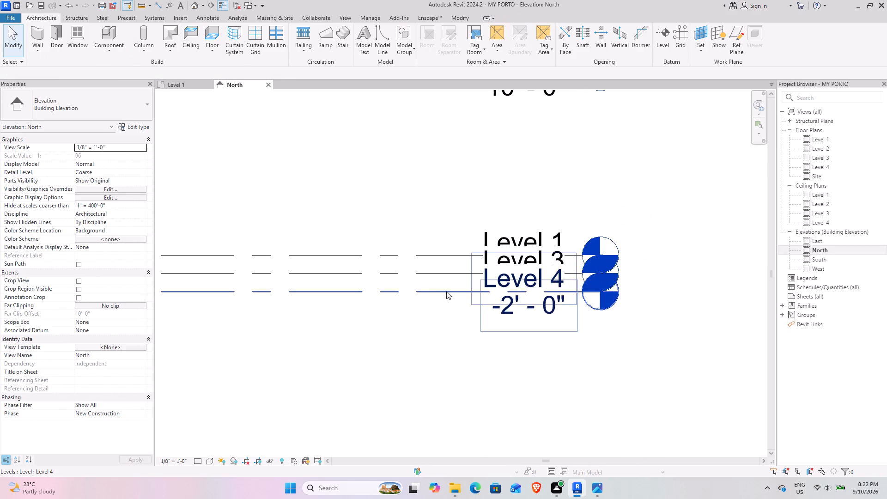
Set the North elevation's view scale to 1/4" = 1'-0".
{"action": "scroll", "coordinate": [447, 288], "scroll_direction": "down", "scroll_amount": 5}
{"action": "middle_click_drag", "start_coordinate": [424, 255], "coordinate": [367, 275]}
{"action": "scroll", "coordinate": [450, 279], "scroll_direction": "up", "scroll_amount": 4}
{"action": "scroll", "coordinate": [404, 302], "scroll_direction": "up", "scroll_amount": 3}
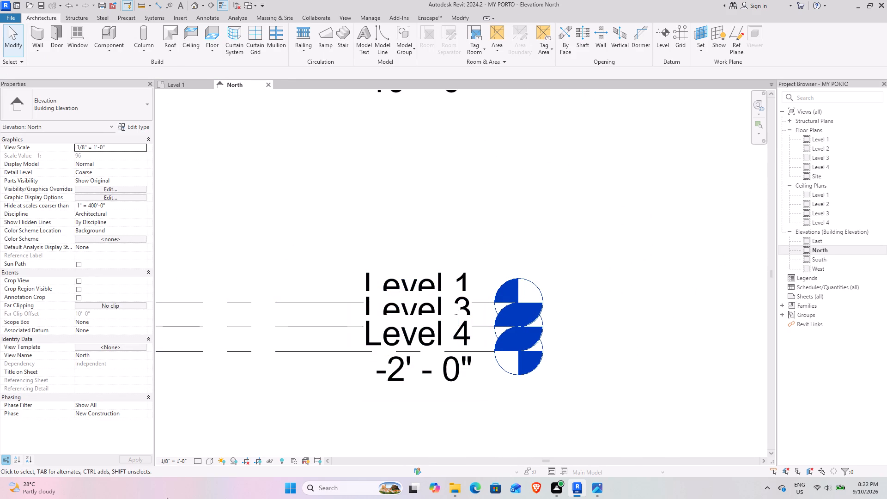
{"action": "left_click", "coordinate": [183, 462]}
{"action": "left_click", "coordinate": [194, 349]}
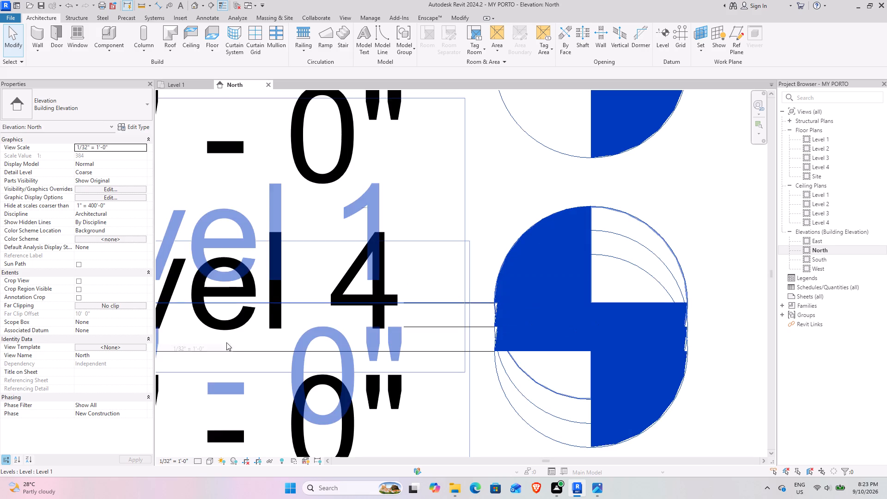
{"action": "left_click", "coordinate": [174, 464]}
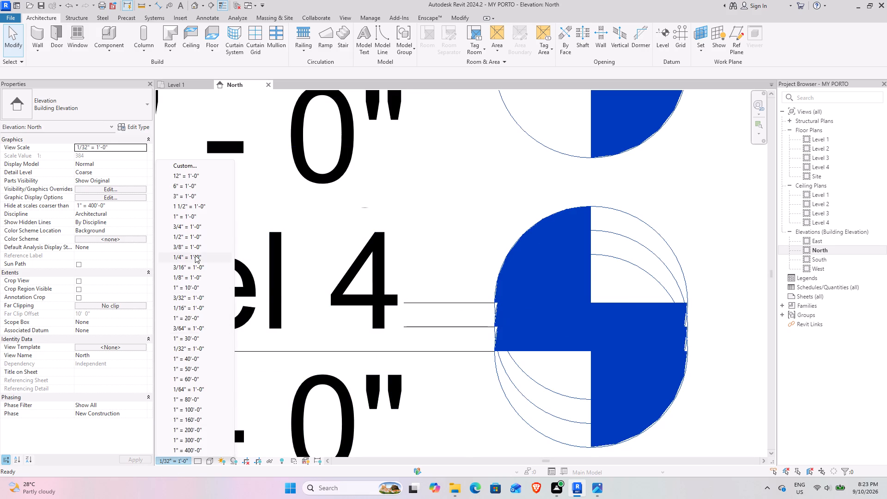
{"action": "left_click", "coordinate": [195, 255]}
Rename Level 1 as 1 PLINTH LEVEL, together with its corresponding views.
{"action": "left_click", "coordinate": [382, 304]}
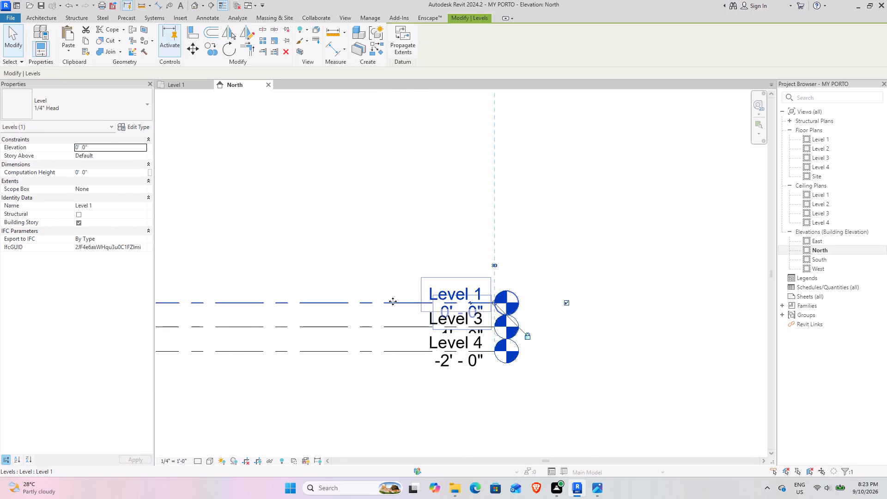
{"action": "scroll", "coordinate": [460, 272], "scroll_direction": "up", "scroll_amount": 4}
{"action": "left_click", "coordinate": [450, 304]}
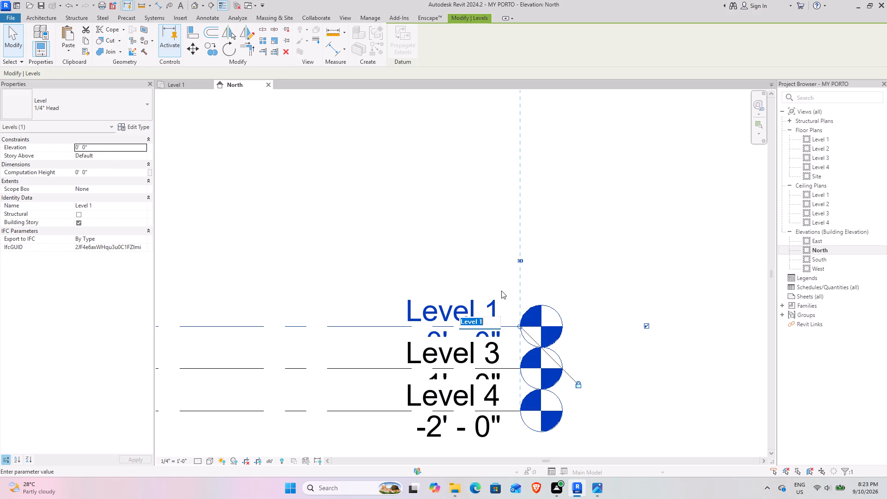
{"action": "type", "text": "1"}
{"action": "key", "text": "space"}
{"action": "type", "text": "PLINTN"}
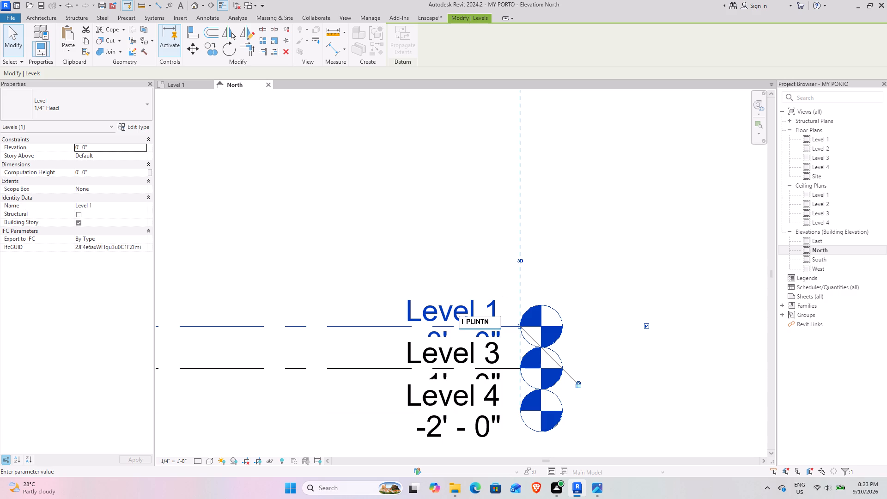
{"action": "key", "text": "BackSpace"}
{"action": "type", "text": "H LEVEL"}
{"action": "left_click", "coordinate": [388, 217]}
{"action": "left_click", "coordinate": [476, 244]}
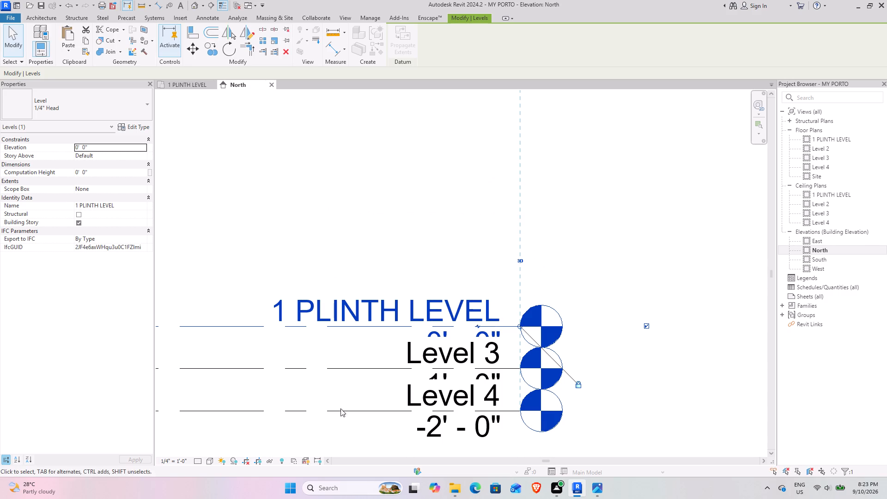
Rename Level 3 as 0 PARKING LEVEL, together with its corresponding views.
{"action": "left_click", "coordinate": [369, 370]}
{"action": "left_click", "coordinate": [436, 348]}
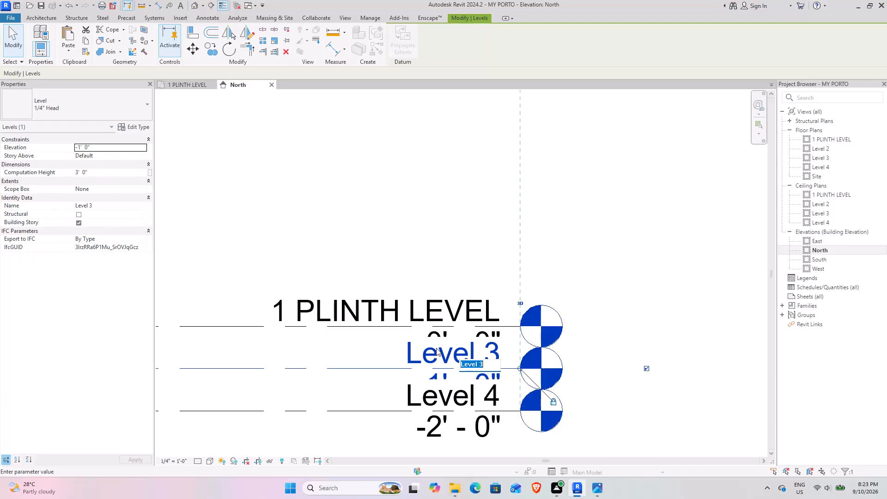
{"action": "key", "text": "0"}
{"action": "key", "text": "space"}
{"action": "type", "text": "PARKING LE"}
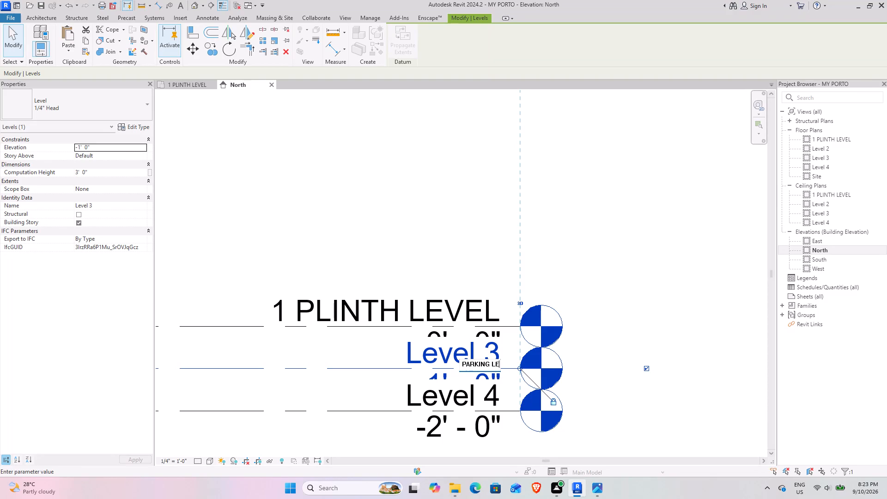
{"action": "type", "text": "VEL"}
{"action": "left_click", "coordinate": [341, 347]}
{"action": "left_click", "coordinate": [479, 244]}
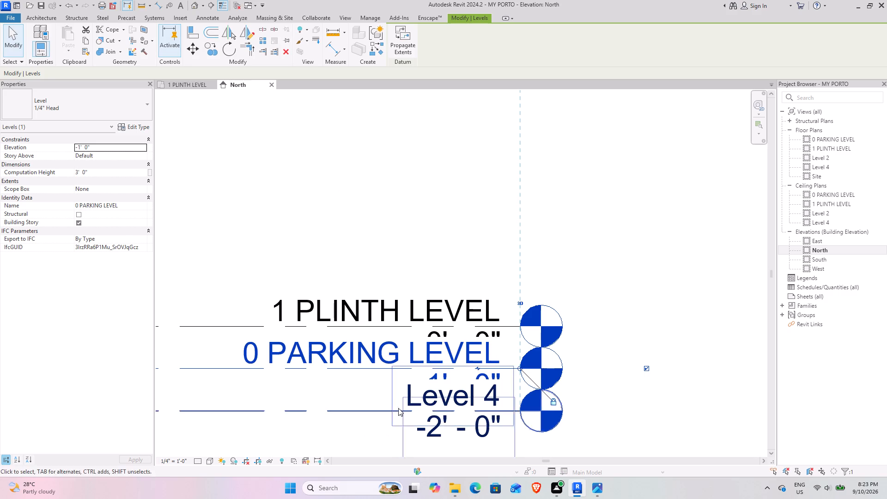
Rename Level 4 as -1 ROAD LEVEL, together with its corresponding views.
{"action": "left_click", "coordinate": [395, 403]}
{"action": "left_click", "coordinate": [438, 396]}
{"action": "left_click", "coordinate": [362, 413]}
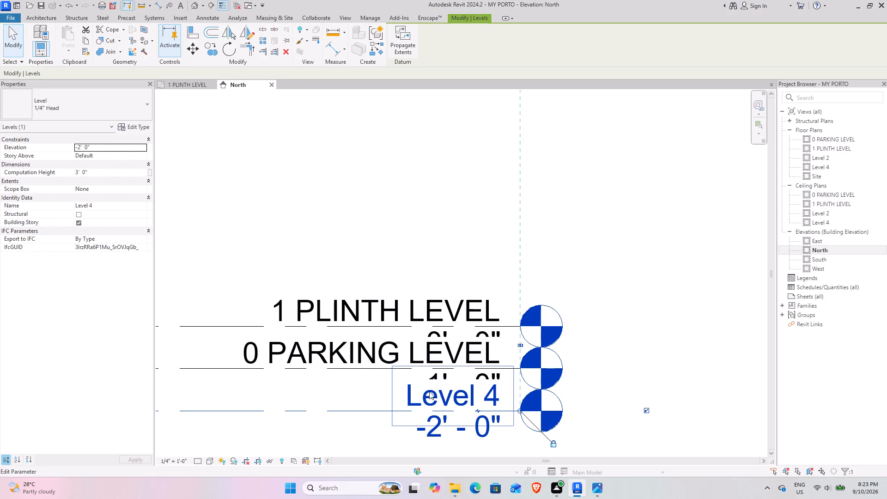
{"action": "left_click", "coordinate": [429, 391]}
{"action": "type", "text": "-1"}
{"action": "key", "text": "space"}
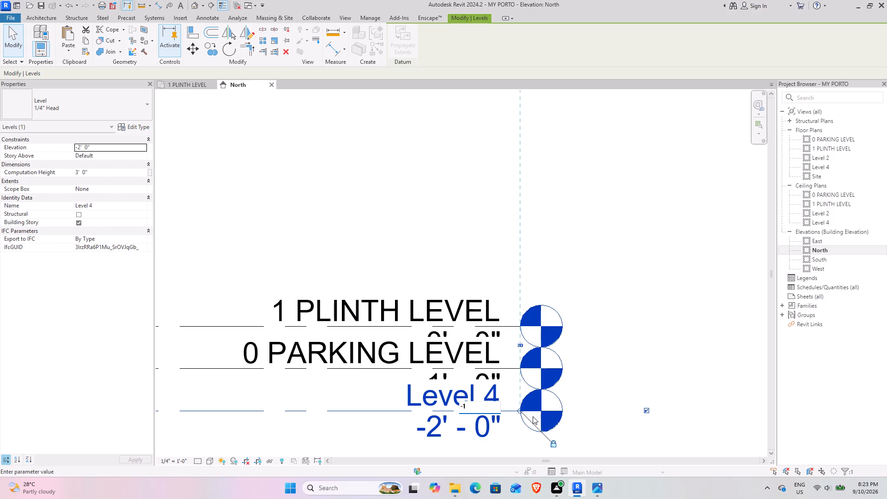
{"action": "type", "text": "ROA"}
{"action": "type", "text": "D LEVEL"}
{"action": "left_click", "coordinate": [440, 204]}
{"action": "left_click", "coordinate": [487, 245]}
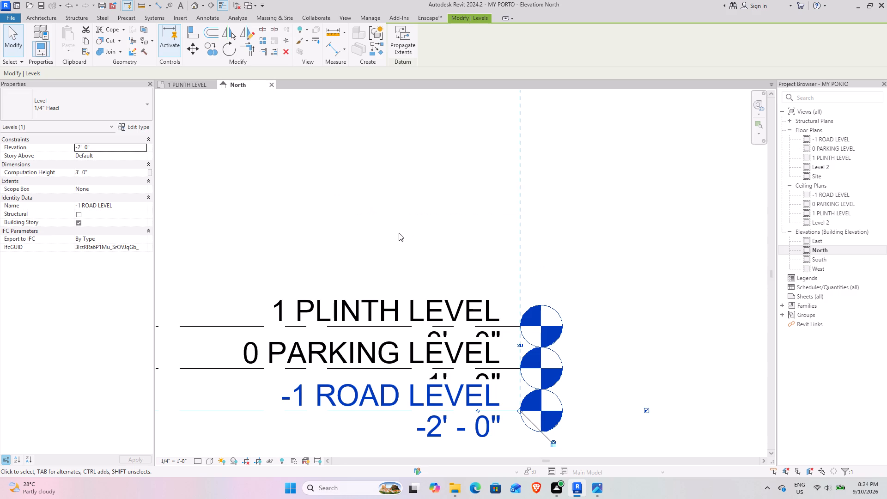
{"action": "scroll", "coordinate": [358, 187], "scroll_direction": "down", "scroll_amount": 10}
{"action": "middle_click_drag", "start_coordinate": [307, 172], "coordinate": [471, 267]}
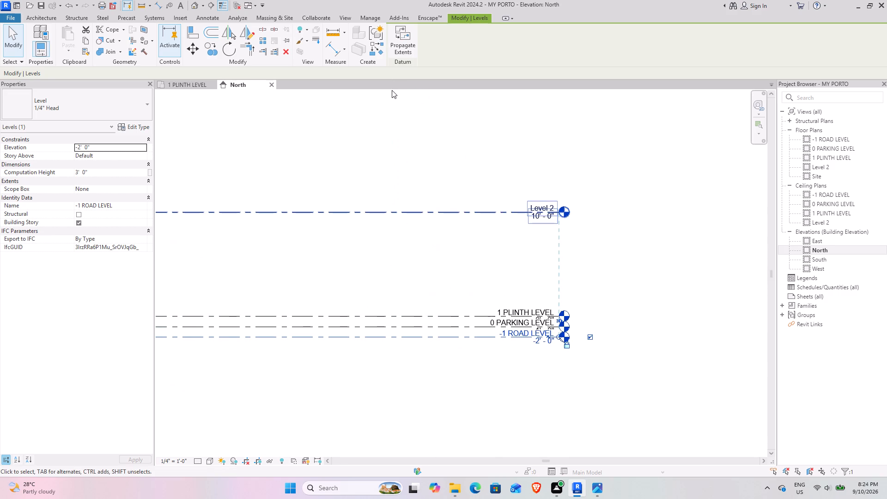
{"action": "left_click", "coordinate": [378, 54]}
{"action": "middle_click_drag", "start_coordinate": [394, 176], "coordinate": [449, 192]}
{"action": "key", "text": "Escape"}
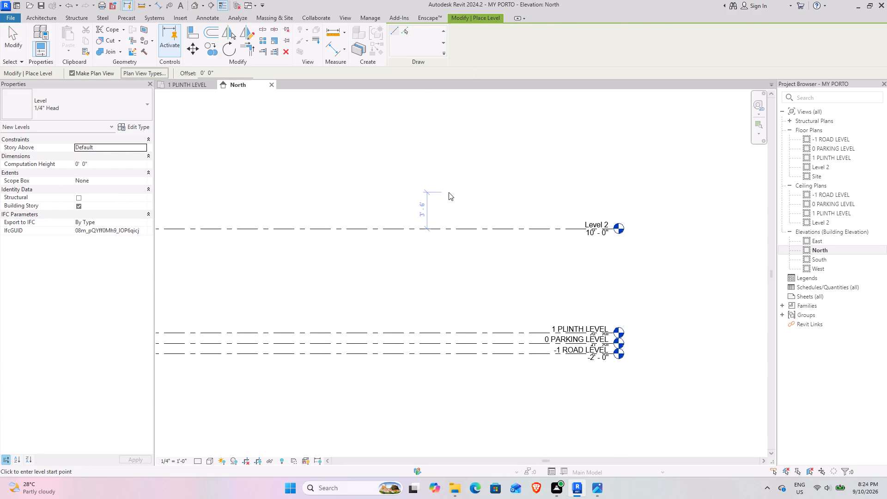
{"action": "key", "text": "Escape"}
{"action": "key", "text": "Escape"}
Set the height of Level 2 above 1 PLINTH LEVEL to 11'.
{"action": "left_click", "coordinate": [479, 226]}
{"action": "middle_click_drag", "start_coordinate": [328, 304], "coordinate": [580, 270]}
{"action": "scroll", "coordinate": [328, 302], "scroll_direction": "down", "scroll_amount": 3}
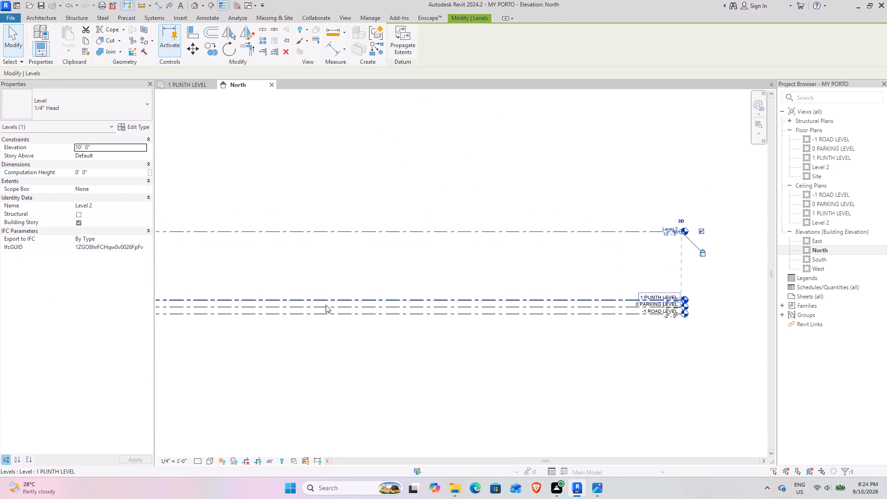
{"action": "scroll", "coordinate": [326, 305], "scroll_direction": "down", "scroll_amount": 1}
{"action": "middle_click_drag", "start_coordinate": [294, 285], "coordinate": [437, 254]}
{"action": "scroll", "coordinate": [437, 253], "scroll_direction": "down", "scroll_amount": 5}
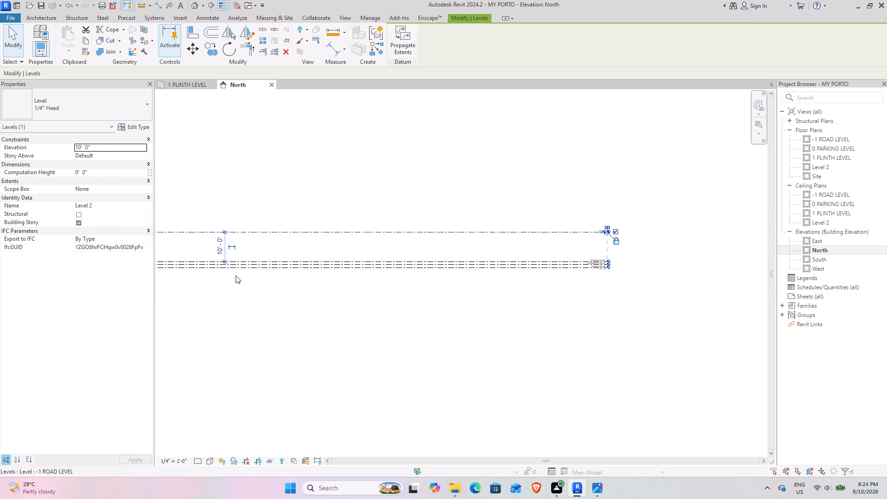
{"action": "middle_click_drag", "start_coordinate": [236, 275], "coordinate": [294, 292]}
{"action": "scroll", "coordinate": [697, 251], "scroll_direction": "up", "scroll_amount": 4}
{"action": "scroll", "coordinate": [610, 270], "scroll_direction": "up", "scroll_amount": 5}
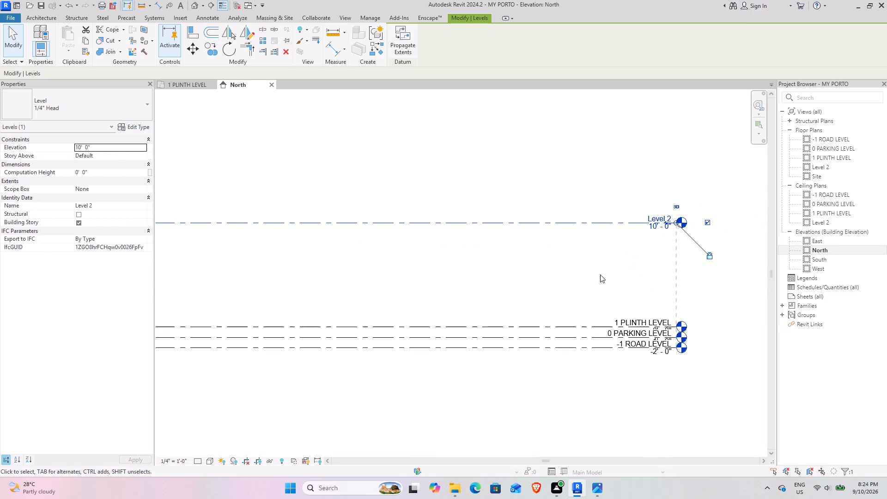
{"action": "scroll", "coordinate": [557, 250], "scroll_direction": "down", "scroll_amount": 3}
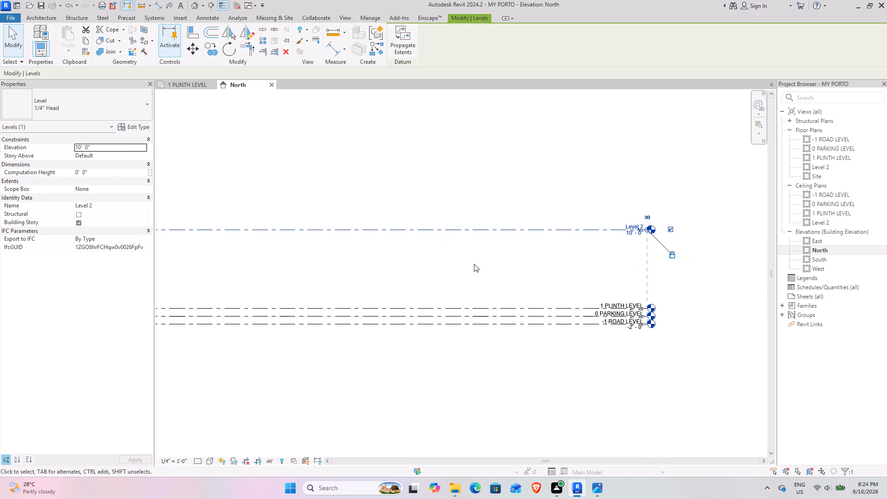
{"action": "middle_click_drag", "start_coordinate": [472, 262], "coordinate": [561, 252]}
{"action": "middle_click_drag", "start_coordinate": [385, 252], "coordinate": [595, 240]}
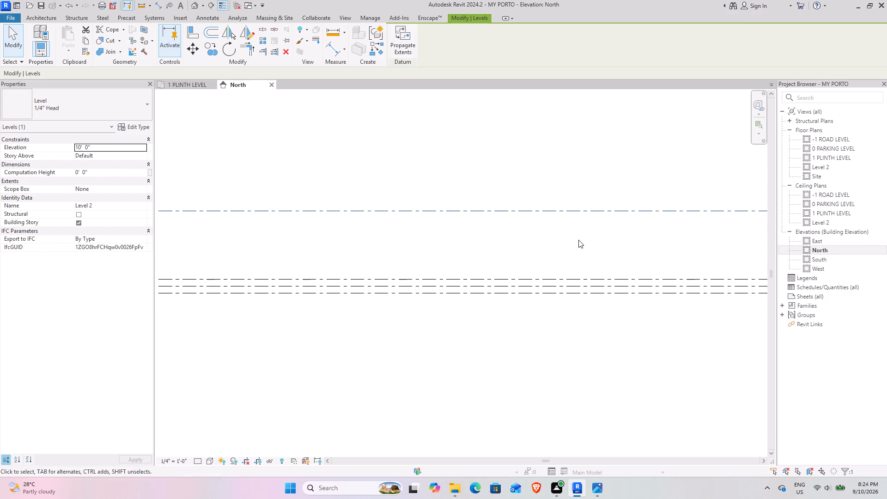
{"action": "middle_click_drag", "start_coordinate": [328, 265], "coordinate": [525, 283]}
{"action": "left_click", "coordinate": [236, 262]}
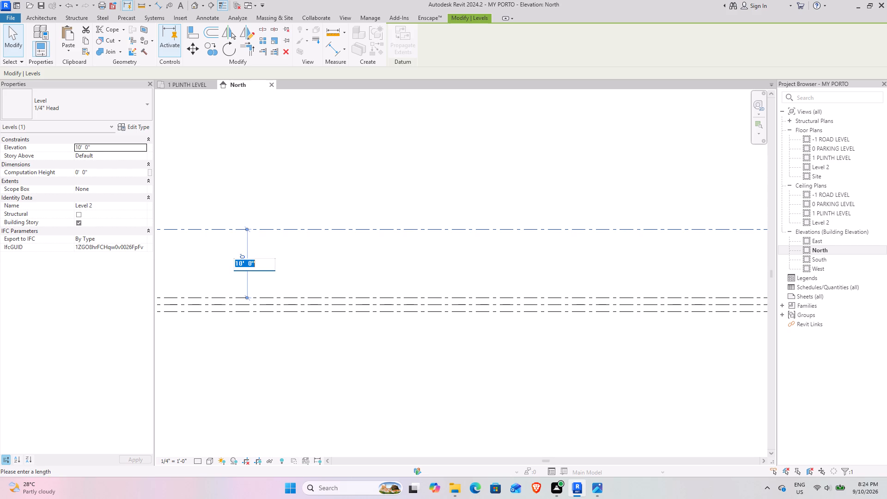
{"action": "type", "text": "11"}
{"action": "key", "text": "Return"}
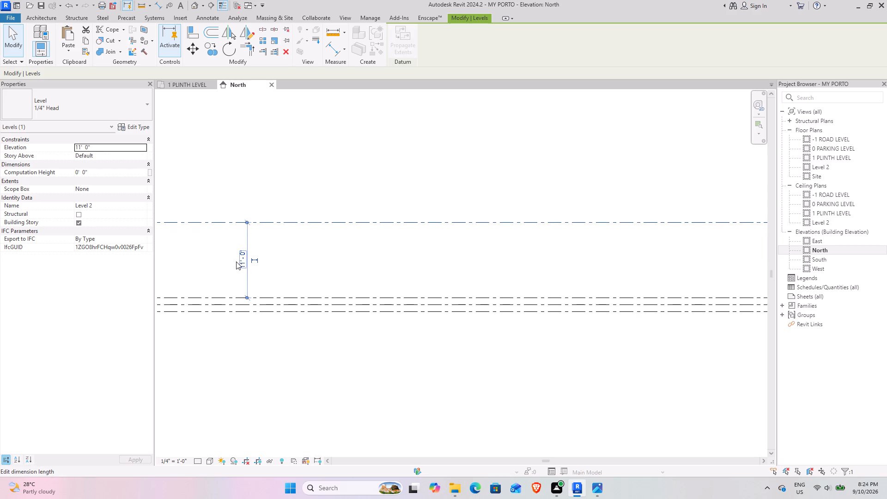
Rename Level 2 as 2 FIRST FLOOR BASE, together with its corresponding views.
{"action": "scroll", "coordinate": [475, 261], "scroll_direction": "down", "scroll_amount": 1}
{"action": "middle_click_drag", "start_coordinate": [473, 261], "coordinate": [145, 251]}
{"action": "middle_click_drag", "start_coordinate": [506, 243], "coordinate": [213, 286]}
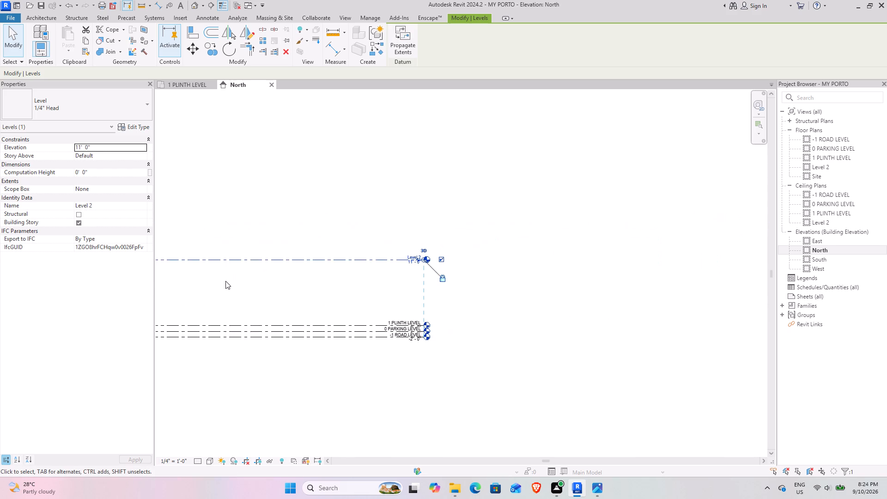
{"action": "scroll", "coordinate": [383, 247], "scroll_direction": "up", "scroll_amount": 9}
{"action": "middle_click_drag", "start_coordinate": [383, 302], "coordinate": [373, 244]}
{"action": "left_click", "coordinate": [408, 194]}
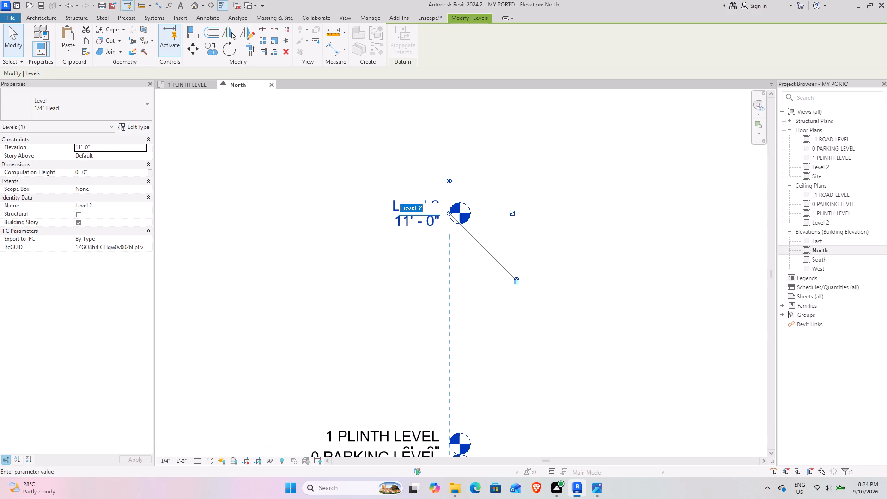
{"action": "type", "text": "2"}
{"action": "key", "text": "space"}
{"action": "type", "text": "FIRST FLOOR"}
{"action": "key", "text": "space"}
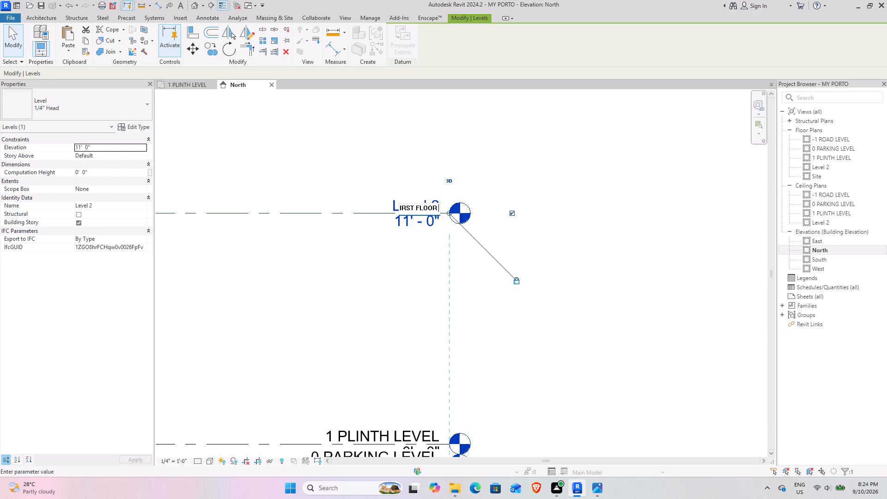
{"action": "type", "text": "BASE"}
{"action": "left_click", "coordinate": [560, 232]}
{"action": "left_click", "coordinate": [476, 242]}
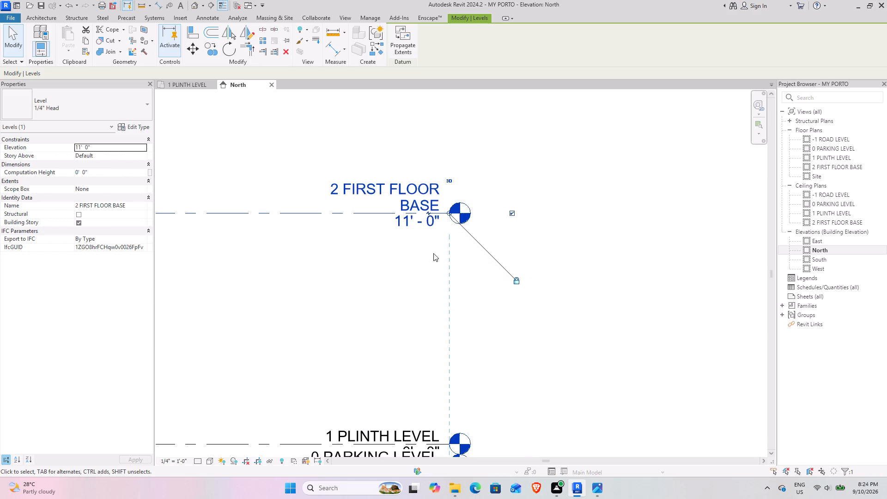
Create a new level offset 6" above 2 FIRST FLOOR BASE by picking that level's line.
{"action": "scroll", "coordinate": [427, 252], "scroll_direction": "down", "scroll_amount": 10}
{"action": "middle_click_drag", "start_coordinate": [347, 264], "coordinate": [512, 238]}
{"action": "scroll", "coordinate": [460, 235], "scroll_direction": "up", "scroll_amount": 3}
{"action": "middle_click_drag", "start_coordinate": [437, 242], "coordinate": [460, 237]}
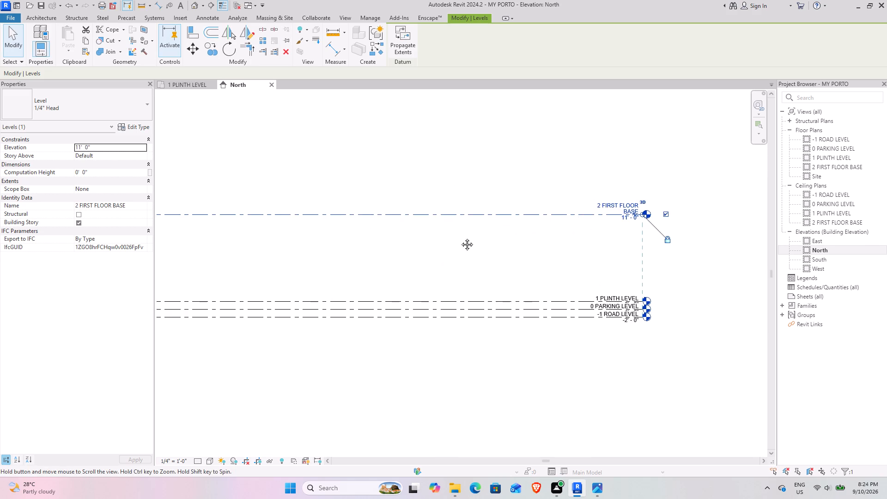
{"action": "middle_click_drag", "start_coordinate": [460, 237], "coordinate": [535, 237]}
{"action": "scroll", "coordinate": [482, 241], "scroll_direction": "down", "scroll_amount": 4}
{"action": "middle_click_drag", "start_coordinate": [547, 266], "coordinate": [504, 291]}
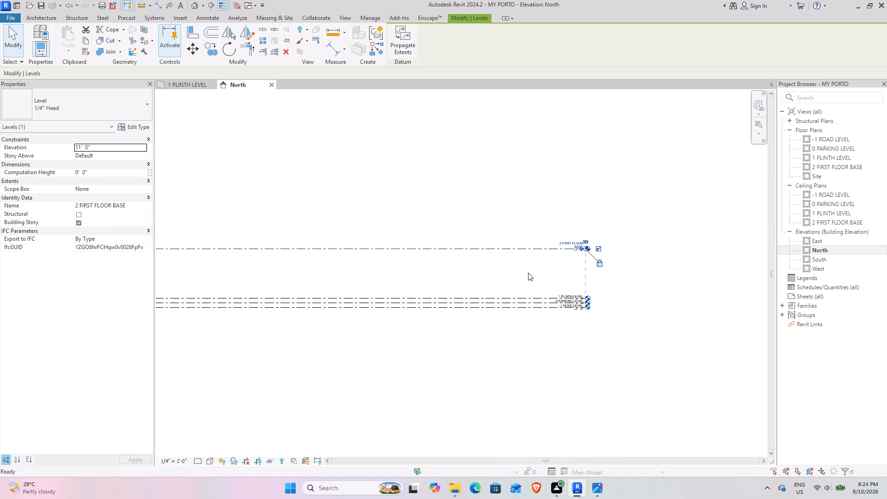
{"action": "left_click", "coordinate": [381, 51]}
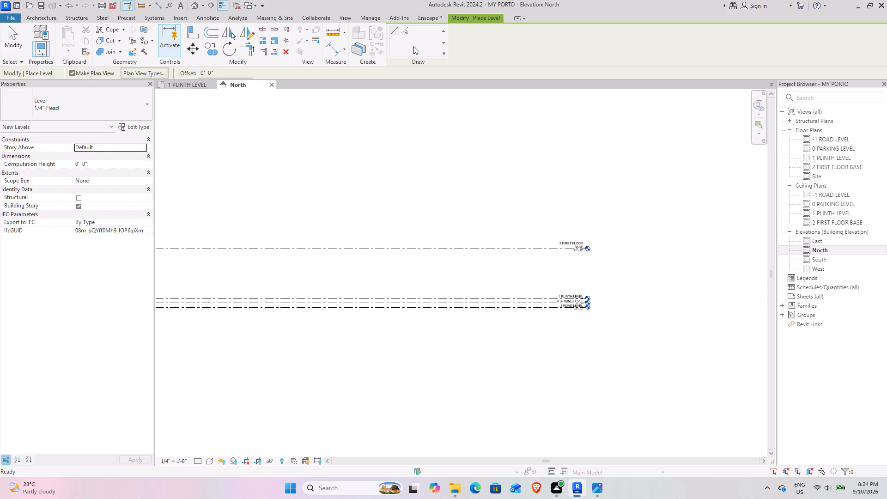
{"action": "left_click", "coordinate": [402, 30]}
{"action": "left_click", "coordinate": [225, 72]}
{"action": "left_click_drag", "start_coordinate": [225, 72], "coordinate": [190, 77]}
{"action": "type", "text": "6\""}
{"action": "key", "text": "Return"}
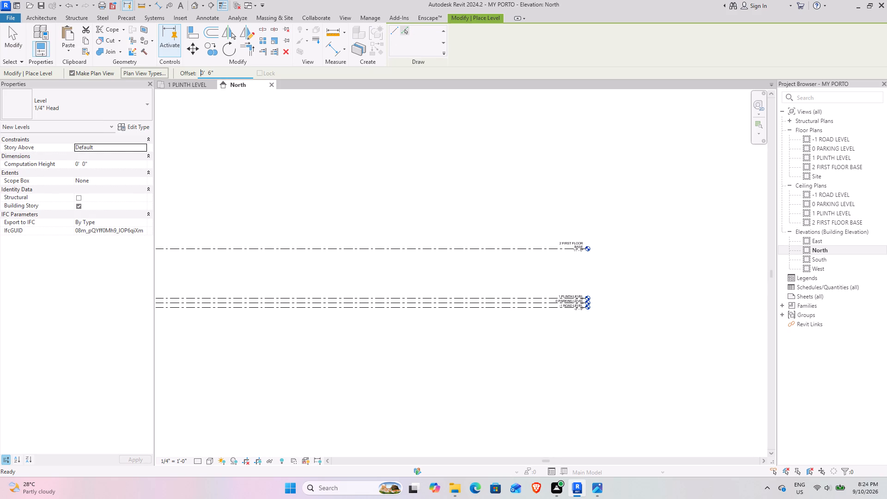
{"action": "left_click", "coordinate": [473, 247]}
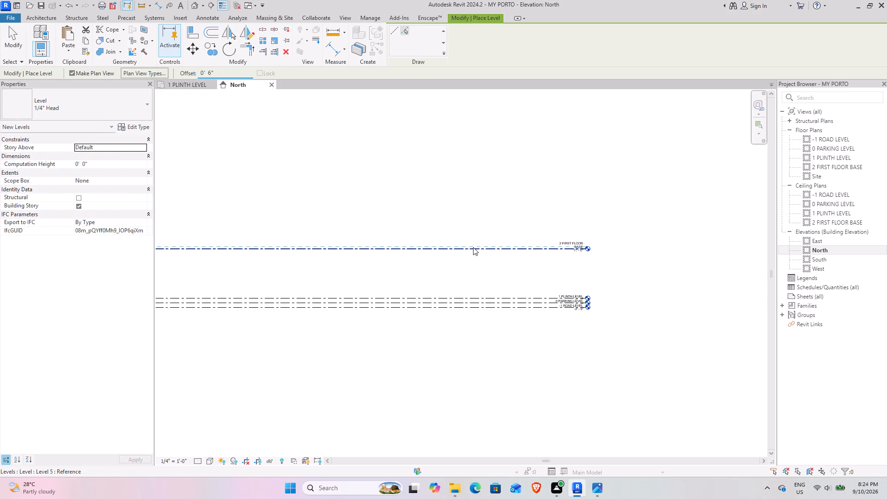
{"action": "middle_click_drag", "start_coordinate": [591, 244], "coordinate": [504, 237]}
{"action": "scroll", "coordinate": [503, 237], "scroll_direction": "up", "scroll_amount": 15}
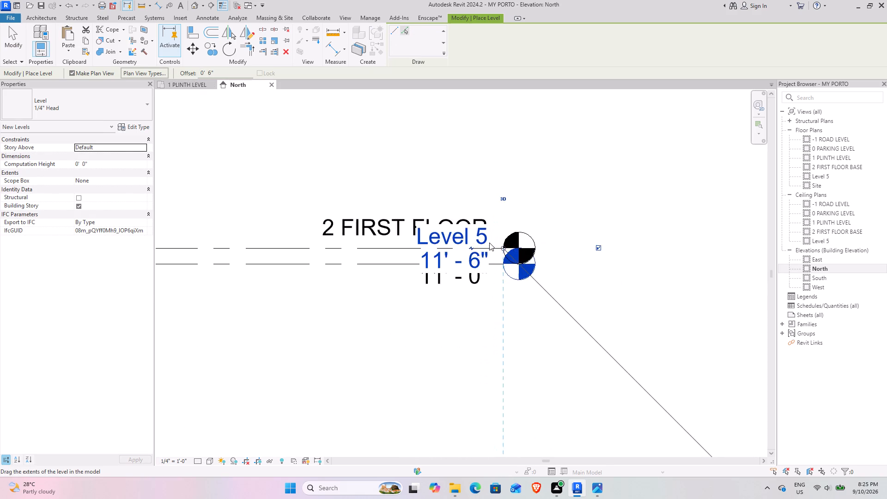
{"action": "scroll", "coordinate": [489, 243], "scroll_direction": "up", "scroll_amount": 2}
{"action": "key", "text": "Escape"}
{"action": "key", "text": "Escape"}
Rename Level 5 as 3 FIRST FLOOR, together with its corresponding views.
{"action": "left_click", "coordinate": [179, 250]}
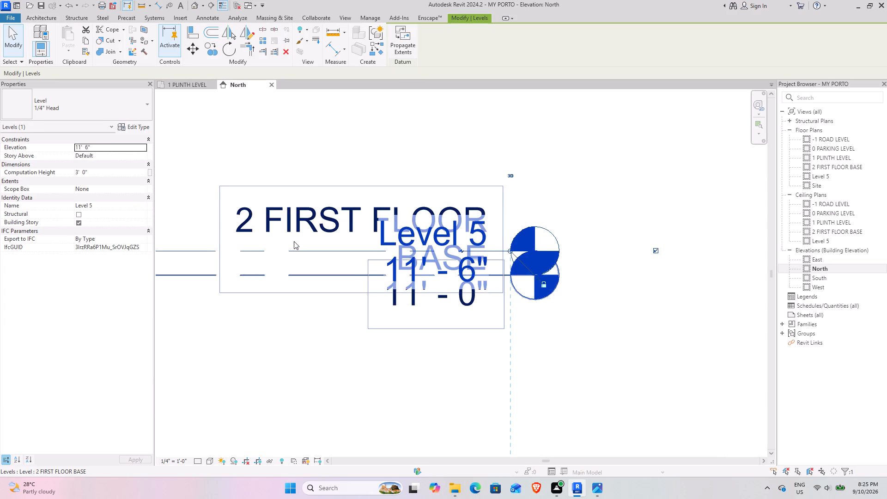
{"action": "middle_click_drag", "start_coordinate": [294, 241], "coordinate": [399, 220]}
{"action": "left_click", "coordinate": [536, 219]}
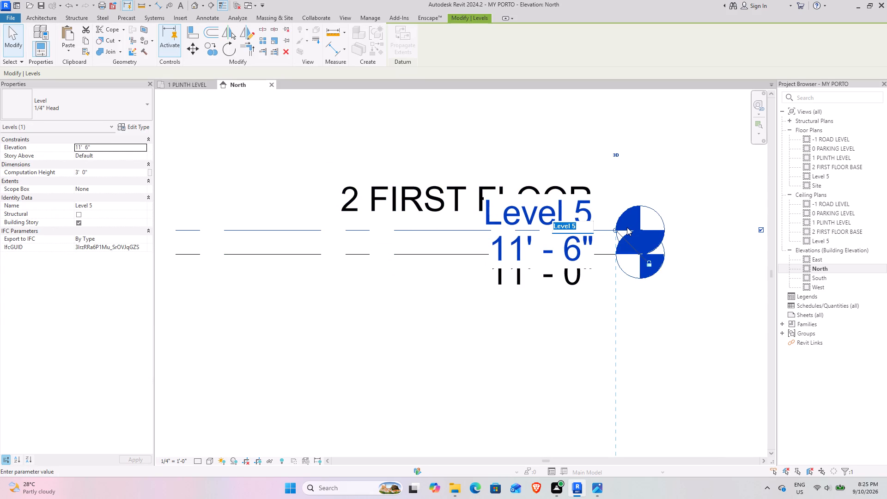
{"action": "key", "text": "3"}
{"action": "key", "text": "space"}
{"action": "type", "text": "FIRST FLOO"}
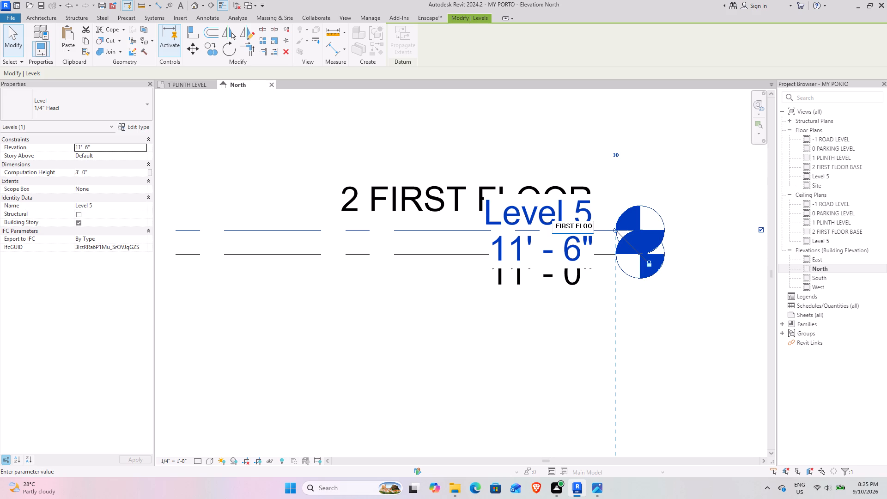
{"action": "key", "text": "r"}
{"action": "left_click", "coordinate": [317, 316]}
{"action": "left_click", "coordinate": [477, 245]}
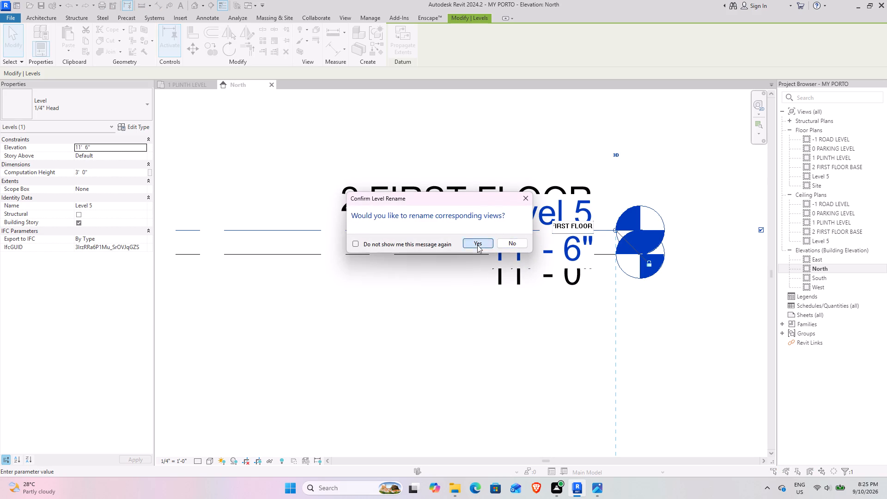
Add an elbow to the 3 FIRST FLOOR level line and move its head up, clear of the 2 FIRST FLOOR BASE head.
{"action": "scroll", "coordinate": [475, 377], "scroll_direction": "down", "scroll_amount": 8}
{"action": "middle_click_drag", "start_coordinate": [437, 347], "coordinate": [514, 264]}
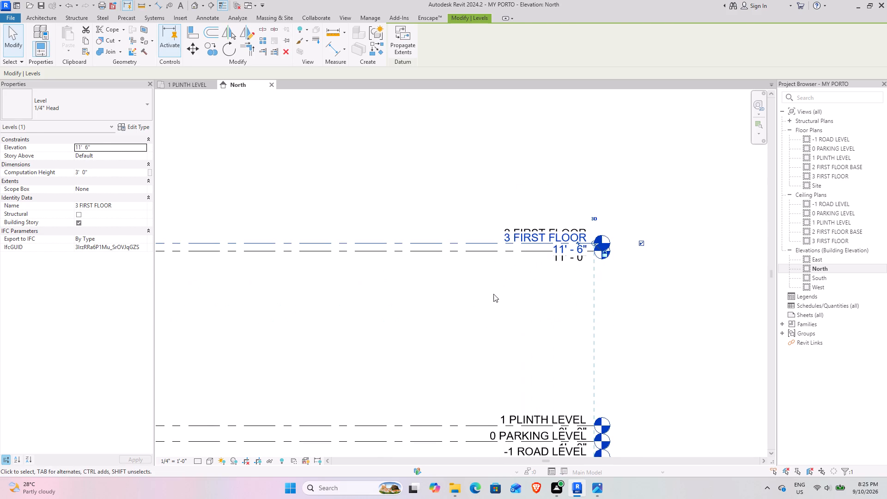
{"action": "left_click", "coordinate": [493, 294]}
{"action": "left_click", "coordinate": [455, 243]}
{"action": "scroll", "coordinate": [573, 237], "scroll_direction": "up", "scroll_amount": 8}
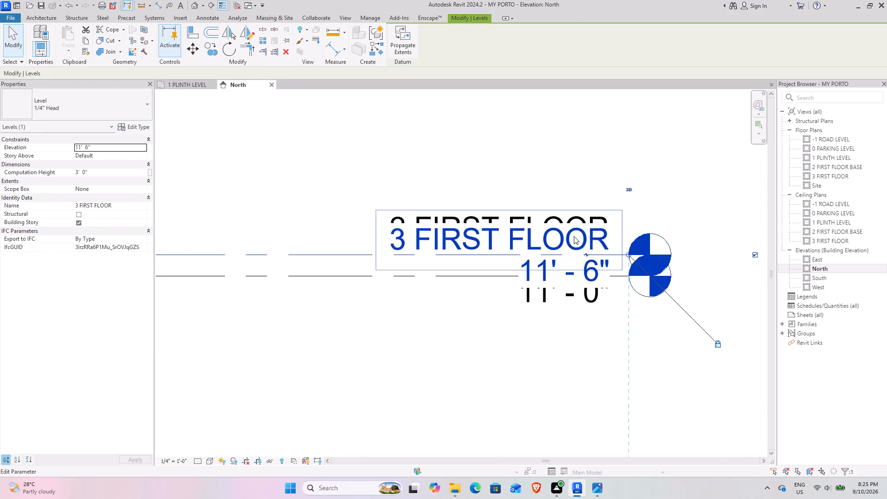
{"action": "left_click", "coordinate": [409, 360]}
{"action": "left_click", "coordinate": [407, 287]}
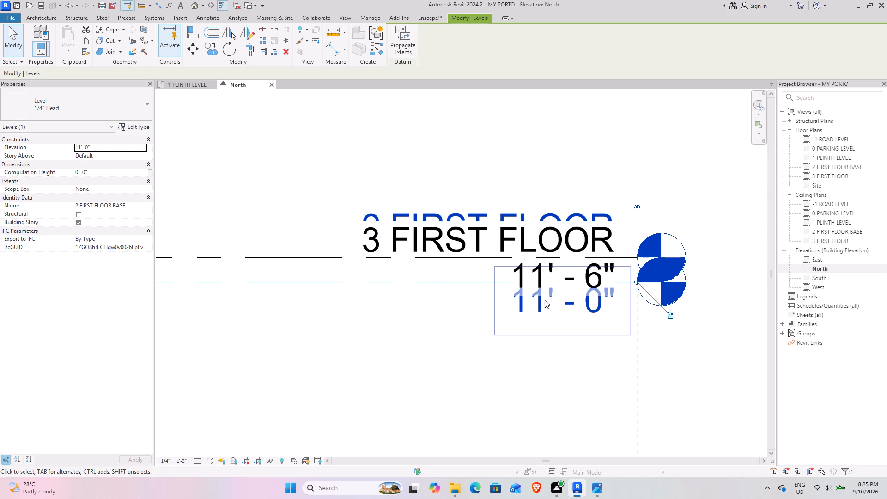
{"action": "left_click", "coordinate": [557, 305]}
{"action": "left_click", "coordinate": [569, 332]}
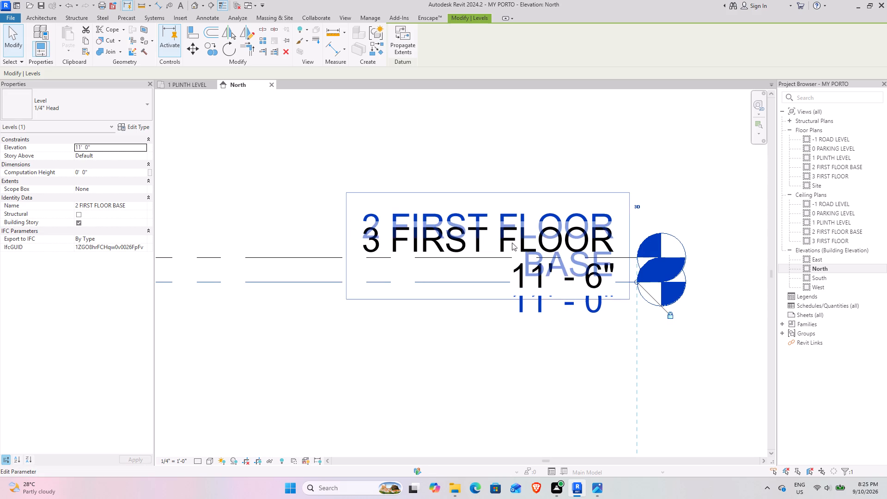
{"action": "left_click", "coordinate": [269, 254]}
{"action": "left_click", "coordinate": [588, 257]}
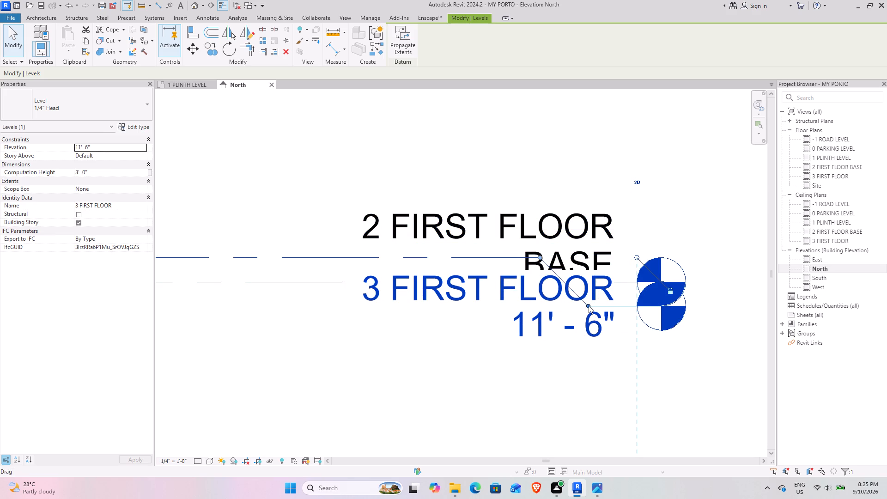
{"action": "left_click_drag", "start_coordinate": [589, 305], "coordinate": [609, 198]}
{"action": "left_click", "coordinate": [497, 365]}
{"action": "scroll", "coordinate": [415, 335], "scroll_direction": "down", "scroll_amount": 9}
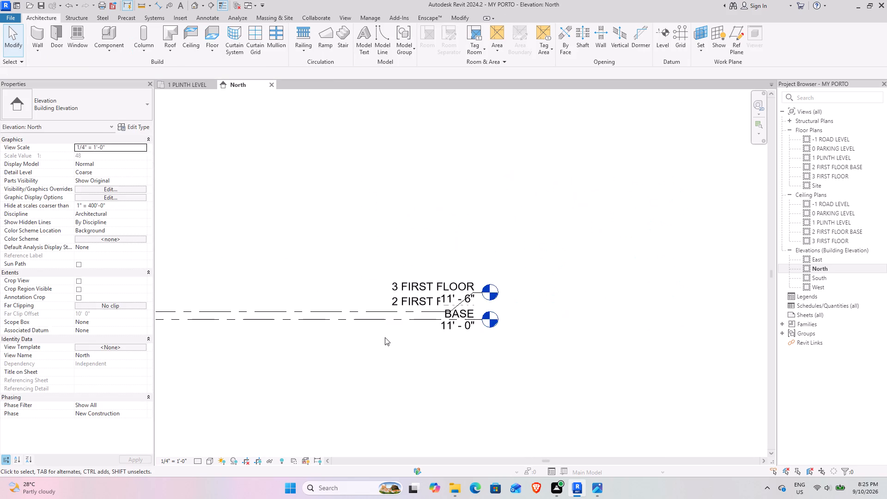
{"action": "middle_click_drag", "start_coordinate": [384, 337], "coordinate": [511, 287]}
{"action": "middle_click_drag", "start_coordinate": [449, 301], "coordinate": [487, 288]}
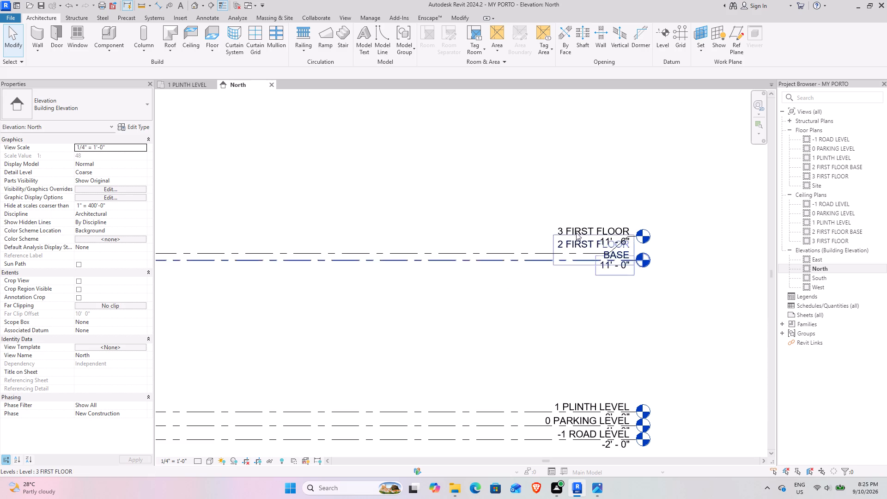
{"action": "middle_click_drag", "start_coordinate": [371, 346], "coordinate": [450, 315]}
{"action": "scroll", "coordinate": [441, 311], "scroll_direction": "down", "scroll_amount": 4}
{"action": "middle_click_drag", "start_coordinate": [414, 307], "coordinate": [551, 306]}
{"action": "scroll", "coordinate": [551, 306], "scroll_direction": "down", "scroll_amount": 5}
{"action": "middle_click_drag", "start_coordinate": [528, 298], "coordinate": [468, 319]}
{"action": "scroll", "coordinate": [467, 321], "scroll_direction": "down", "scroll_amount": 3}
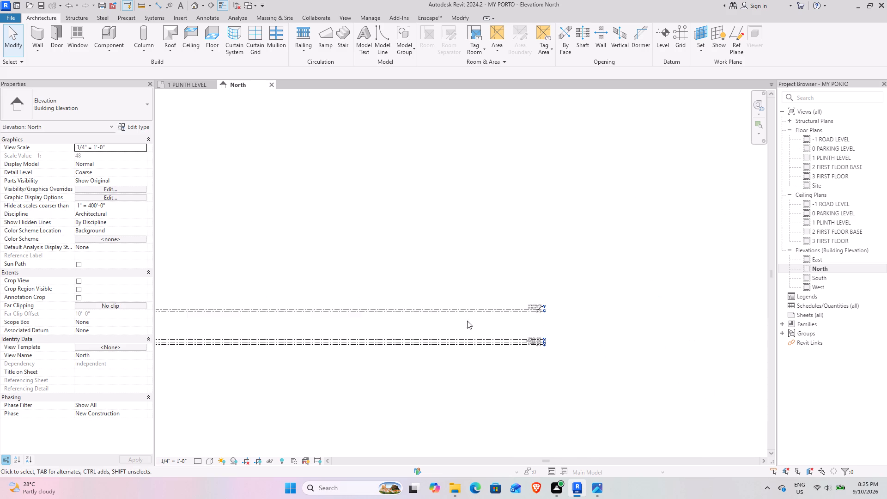
Review the spacing and heads of the levels from -1 ROAD LEVEL to 3 FIRST FLOOR in the North elevation.
{"action": "scroll", "coordinate": [467, 321], "scroll_direction": "down", "scroll_amount": 2}
{"action": "middle_click_drag", "start_coordinate": [461, 324], "coordinate": [538, 307]}
{"action": "scroll", "coordinate": [597, 293], "scroll_direction": "up", "scroll_amount": 16}
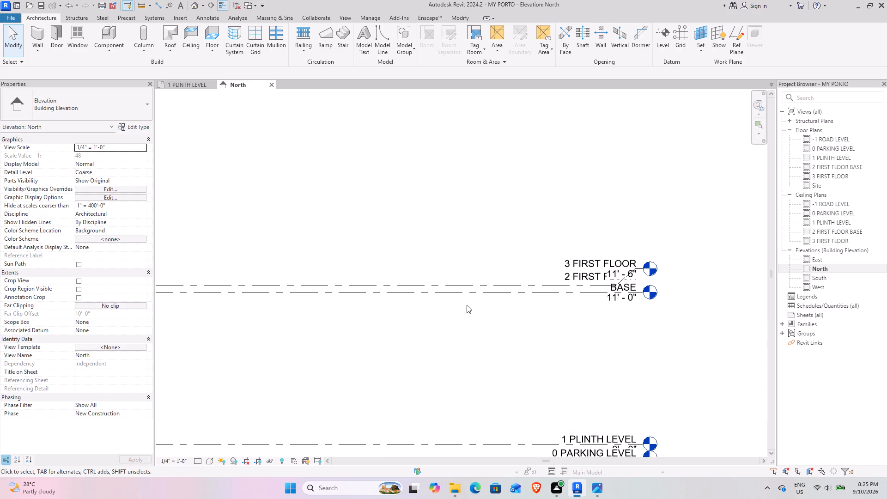
{"action": "middle_click_drag", "start_coordinate": [467, 305], "coordinate": [528, 292]}
{"action": "scroll", "coordinate": [522, 297], "scroll_direction": "down", "scroll_amount": 5}
{"action": "middle_click_drag", "start_coordinate": [522, 301], "coordinate": [557, 318]}
{"action": "scroll", "coordinate": [552, 314], "scroll_direction": "down", "scroll_amount": 4}
{"action": "middle_click_drag", "start_coordinate": [521, 314], "coordinate": [593, 298]}
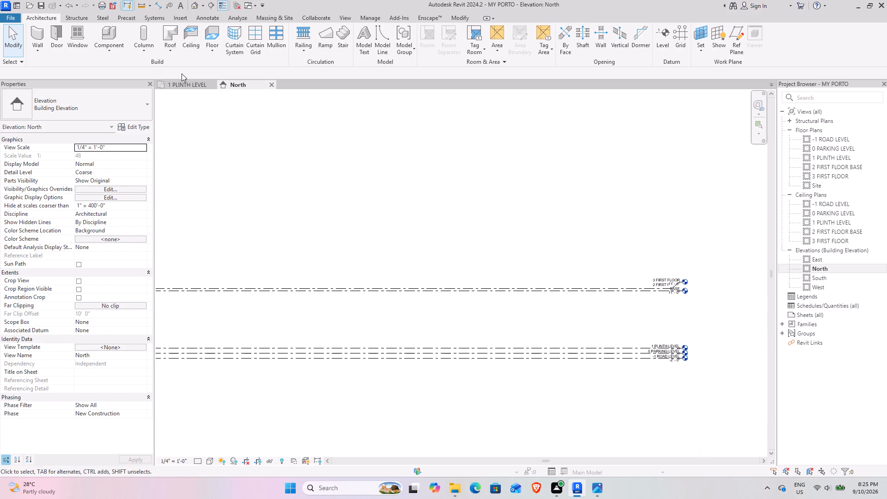
Switch to the 1 PLINTH LEVEL floor plan view.
{"action": "left_click", "coordinate": [181, 80]}
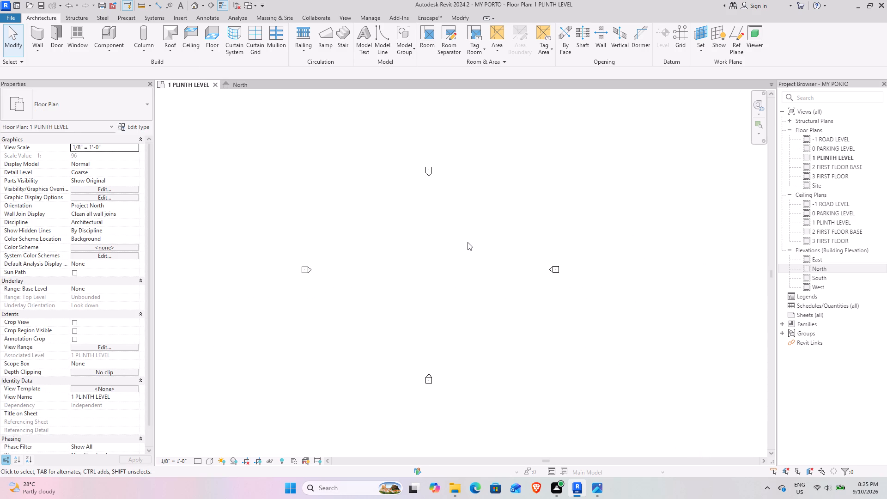
Switch to the image viewer, bring up the N1 villa floor plan image and examine the ground floor's car porch, entrance steps and road edge.
{"action": "key", "text": "alt+Tab"}
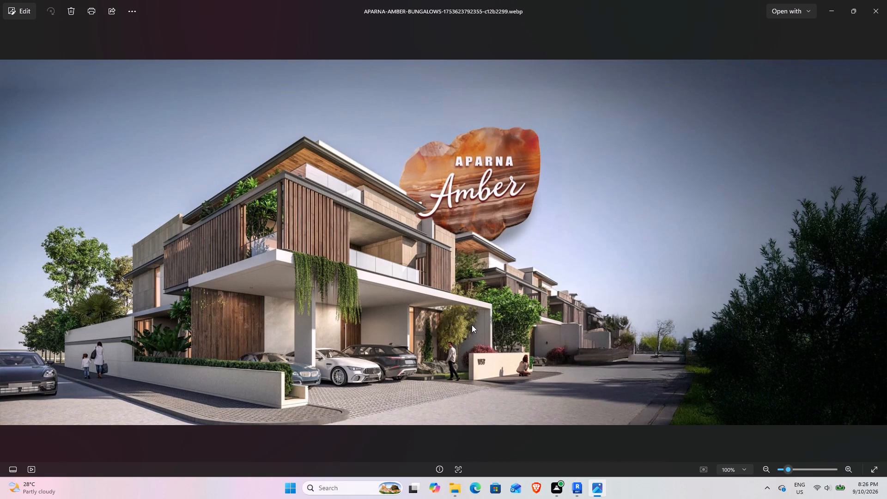
{"action": "key", "text": "Left"}
{"action": "scroll", "coordinate": [362, 276], "scroll_direction": "up", "scroll_amount": 4}
{"action": "scroll", "coordinate": [318, 286], "scroll_direction": "up", "scroll_amount": 9}
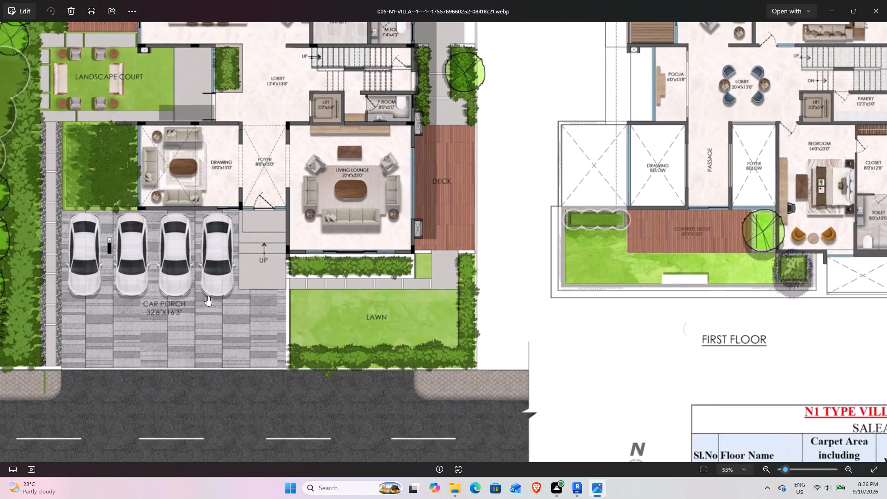
{"action": "middle_click_drag", "start_coordinate": [206, 296], "coordinate": [299, 296]}
{"action": "middle_click_drag", "start_coordinate": [257, 338], "coordinate": [291, 323]}
{"action": "scroll", "coordinate": [289, 305], "scroll_direction": "up", "scroll_amount": 4}
{"action": "middle_click_drag", "start_coordinate": [265, 311], "coordinate": [263, 340]}
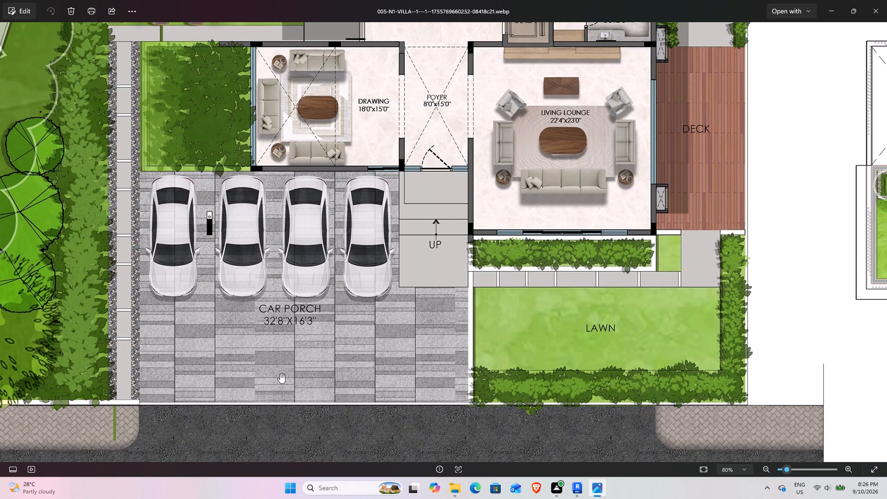
{"action": "scroll", "coordinate": [607, 211], "scroll_direction": "down", "scroll_amount": 9}
{"action": "middle_click_drag", "start_coordinate": [552, 175], "coordinate": [547, 320]}
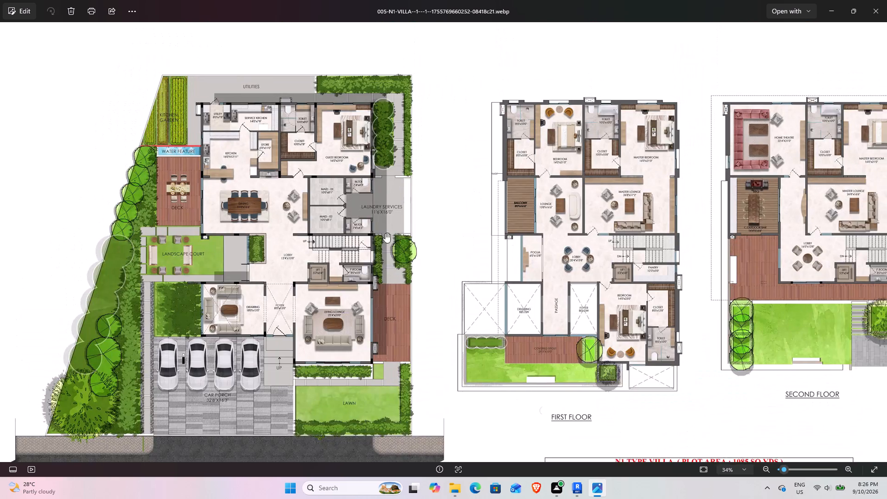
{"action": "scroll", "coordinate": [366, 207], "scroll_direction": "up", "scroll_amount": 9}
{"action": "scroll", "coordinate": [408, 220], "scroll_direction": "down", "scroll_amount": 5}
{"action": "middle_click_drag", "start_coordinate": [304, 283], "coordinate": [415, 168]}
{"action": "middle_click_drag", "start_coordinate": [314, 290], "coordinate": [302, 256]}
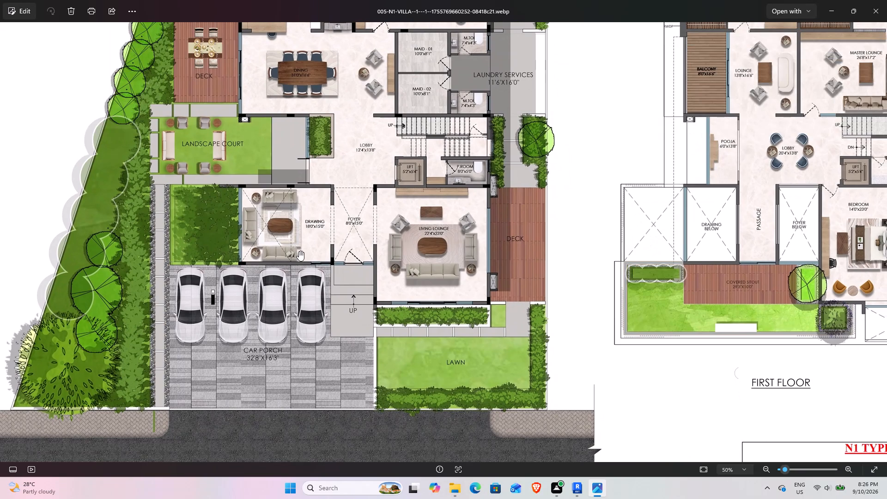
{"action": "scroll", "coordinate": [244, 386], "scroll_direction": "up", "scroll_amount": 4}
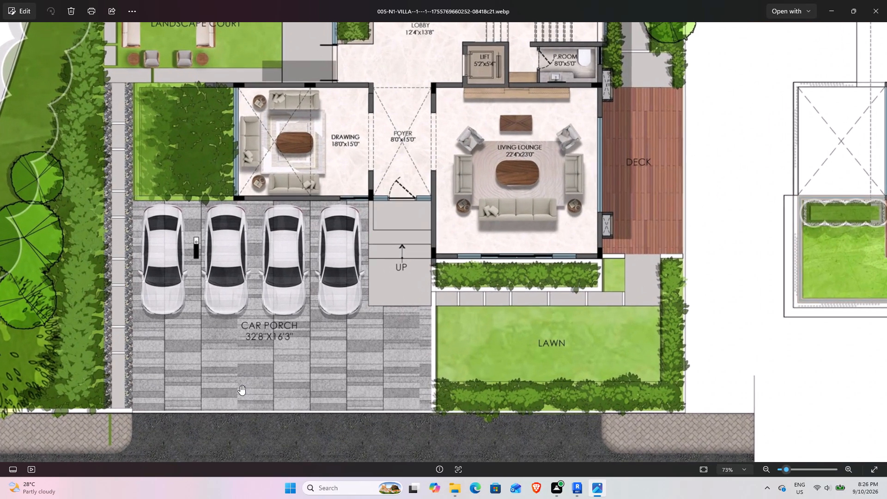
{"action": "middle_click_drag", "start_coordinate": [237, 379], "coordinate": [287, 350]}
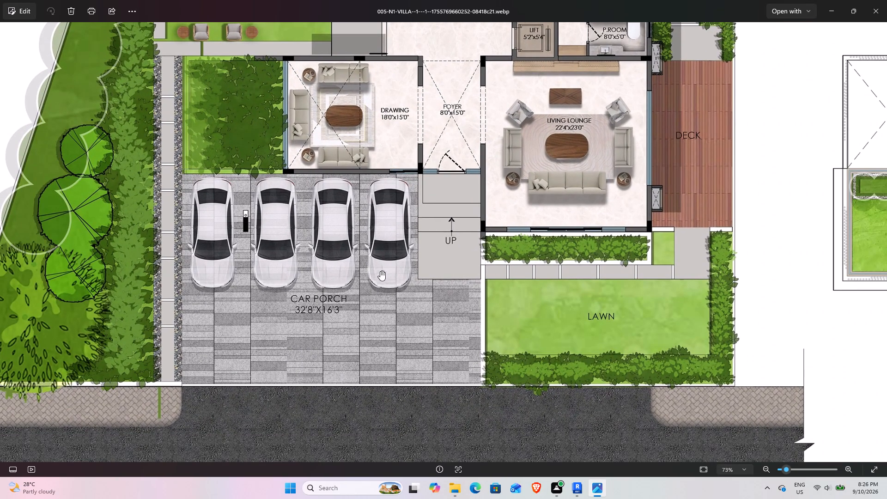
{"action": "scroll", "coordinate": [299, 342], "scroll_direction": "up", "scroll_amount": 3}
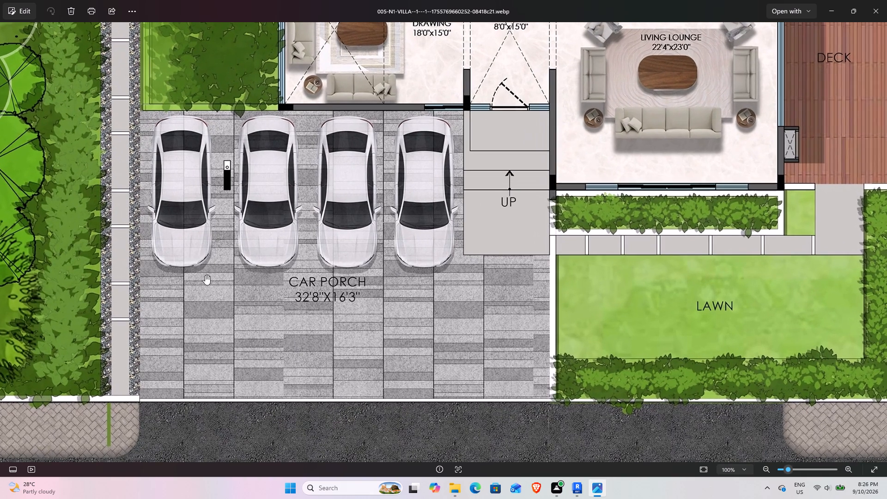
{"action": "scroll", "coordinate": [196, 254], "scroll_direction": "down", "scroll_amount": 7}
{"action": "middle_click_drag", "start_coordinate": [276, 207], "coordinate": [257, 298]}
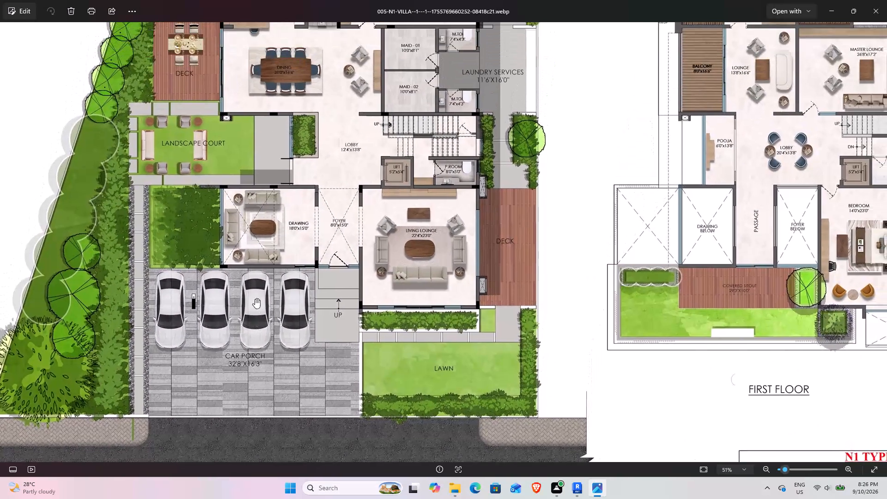
{"action": "middle_click_drag", "start_coordinate": [299, 231], "coordinate": [291, 292]}
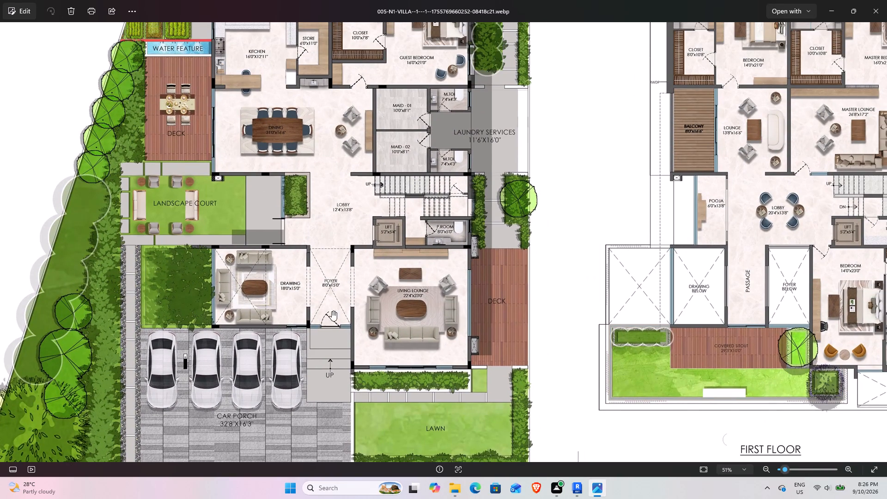
Examine the ground floor plan along the living lounge deck, side planting strip and laundry services, up to the guest bedroom and rear boundary.
{"action": "scroll", "coordinate": [385, 285], "scroll_direction": "up", "scroll_amount": 3}
{"action": "middle_click_drag", "start_coordinate": [508, 269], "coordinate": [453, 293]}
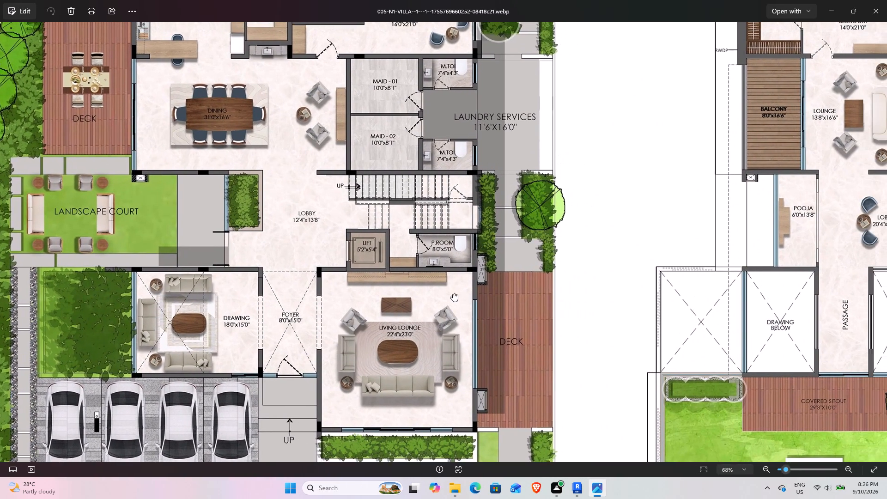
{"action": "middle_click_drag", "start_coordinate": [453, 293], "coordinate": [406, 285]}
{"action": "scroll", "coordinate": [409, 368], "scroll_direction": "up", "scroll_amount": 4}
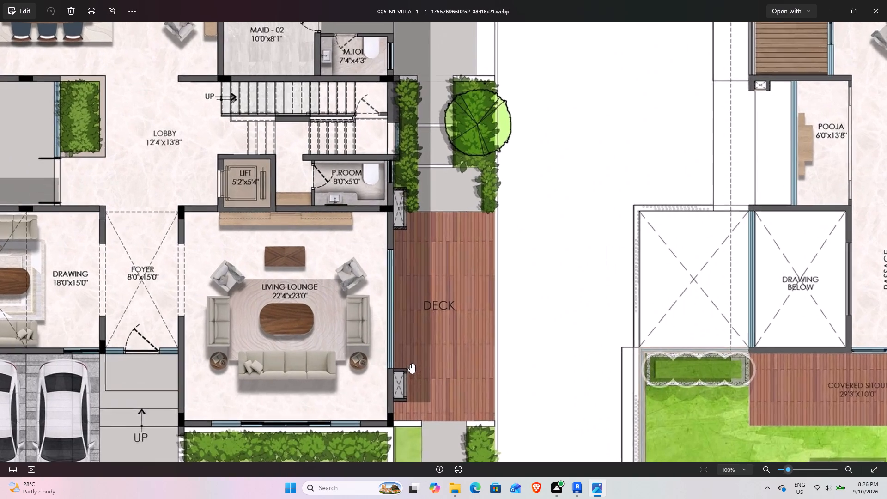
{"action": "scroll", "coordinate": [428, 359], "scroll_direction": "up", "scroll_amount": 4}
{"action": "scroll", "coordinate": [387, 273], "scroll_direction": "down", "scroll_amount": 5}
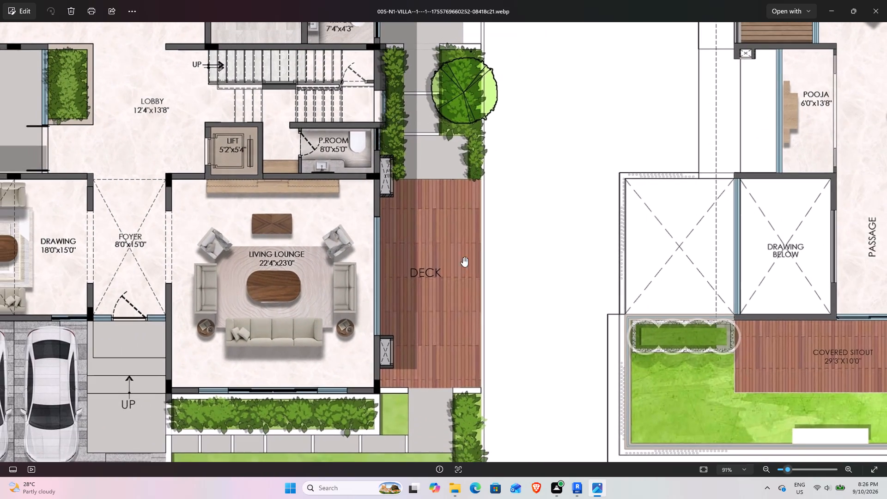
{"action": "middle_click_drag", "start_coordinate": [461, 262], "coordinate": [431, 373]}
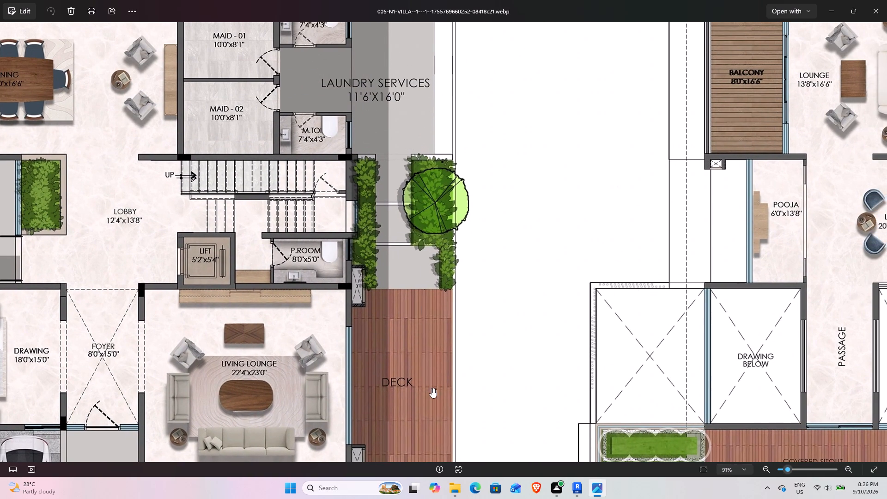
{"action": "middle_click_drag", "start_coordinate": [426, 389], "coordinate": [439, 255]}
{"action": "scroll", "coordinate": [439, 257], "scroll_direction": "down", "scroll_amount": 8}
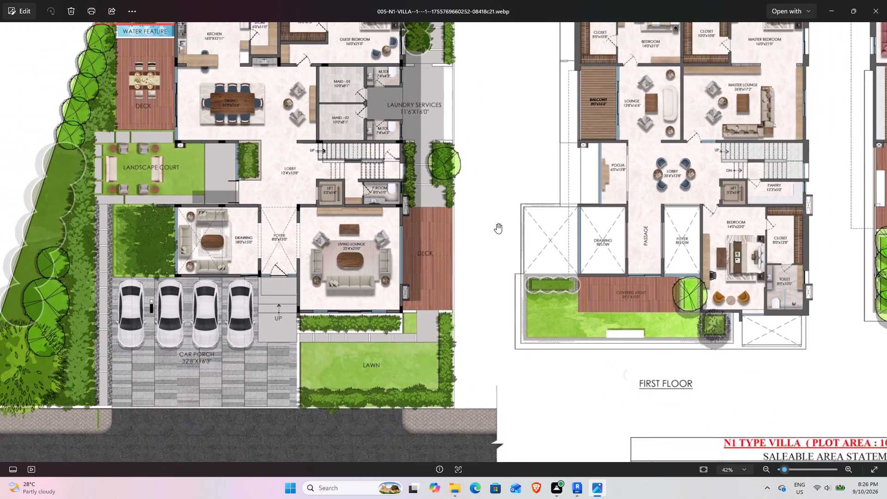
{"action": "middle_click_drag", "start_coordinate": [497, 224], "coordinate": [519, 297]}
{"action": "scroll", "coordinate": [452, 335], "scroll_direction": "up", "scroll_amount": 4}
{"action": "middle_click_drag", "start_coordinate": [444, 258], "coordinate": [452, 284]}
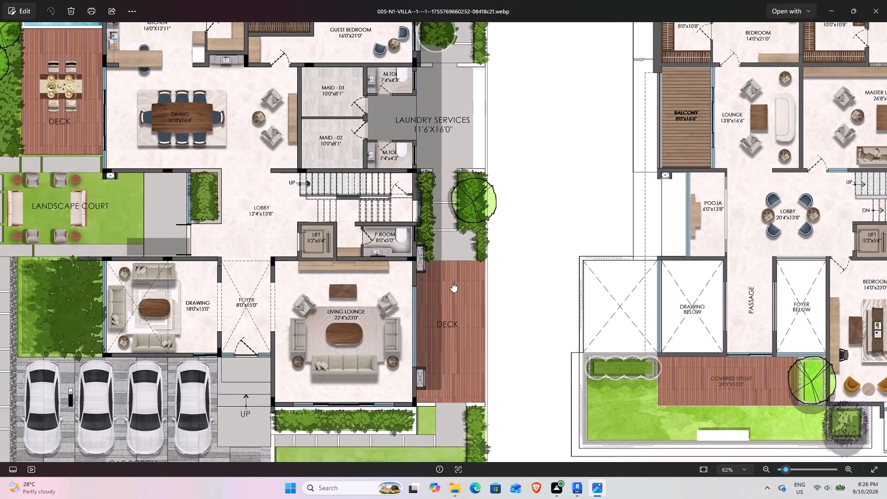
{"action": "middle_click_drag", "start_coordinate": [452, 284], "coordinate": [453, 295]}
{"action": "middle_click_drag", "start_coordinate": [454, 283], "coordinate": [455, 308]}
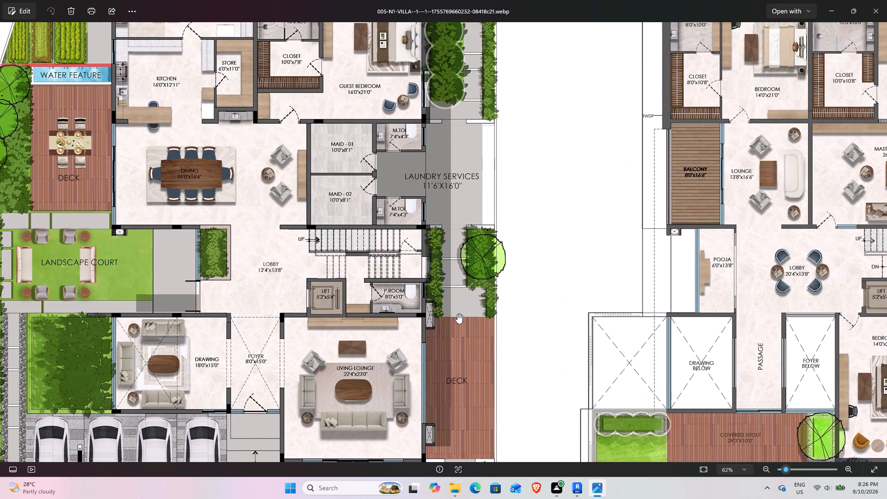
{"action": "middle_click_drag", "start_coordinate": [457, 314], "coordinate": [458, 333]}
{"action": "scroll", "coordinate": [474, 262], "scroll_direction": "up", "scroll_amount": 4}
{"action": "middle_click_drag", "start_coordinate": [450, 249], "coordinate": [466, 328]}
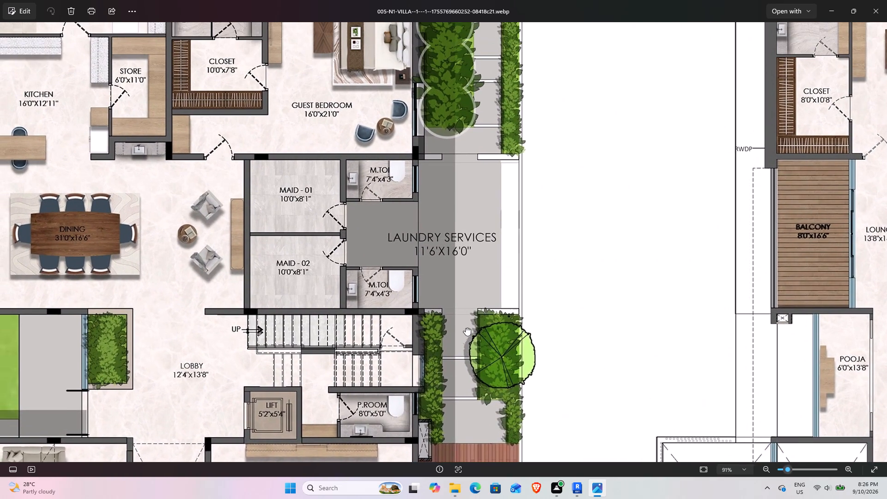
{"action": "middle_click_drag", "start_coordinate": [466, 328], "coordinate": [468, 338]}
{"action": "middle_click_drag", "start_coordinate": [477, 264], "coordinate": [453, 406]}
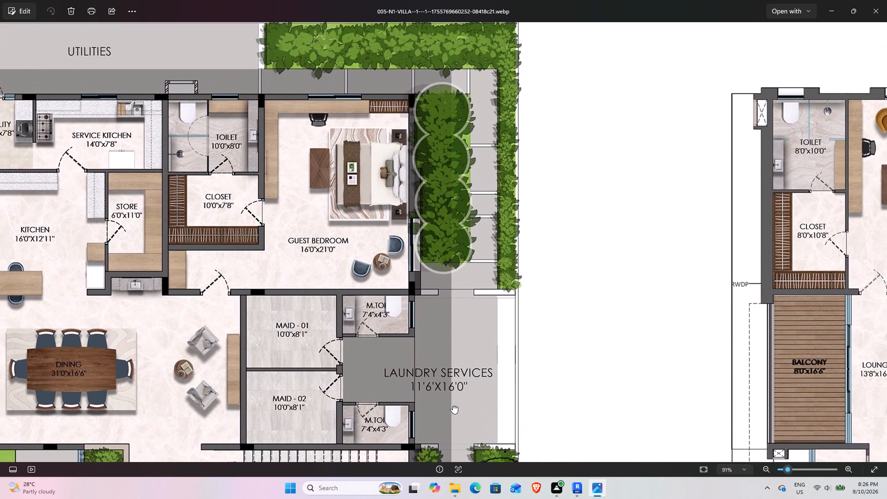
{"action": "middle_click_drag", "start_coordinate": [453, 406], "coordinate": [448, 413]}
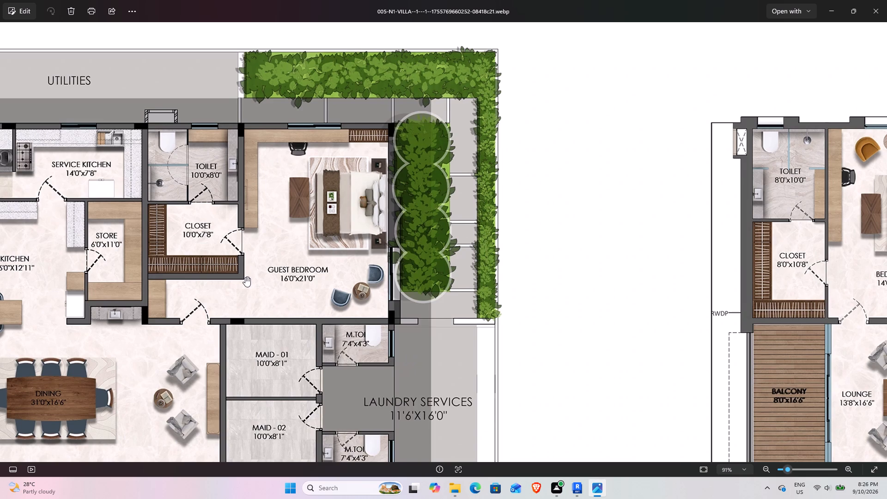
Examine the ground floor plan's utilities, kitchen and dining areas, continuing down to the landscape court.
{"action": "middle_click_drag", "start_coordinate": [244, 277], "coordinate": [327, 277]}
{"action": "scroll", "coordinate": [328, 278], "scroll_direction": "down", "scroll_amount": 3}
{"action": "middle_click_drag", "start_coordinate": [307, 285], "coordinate": [331, 270]}
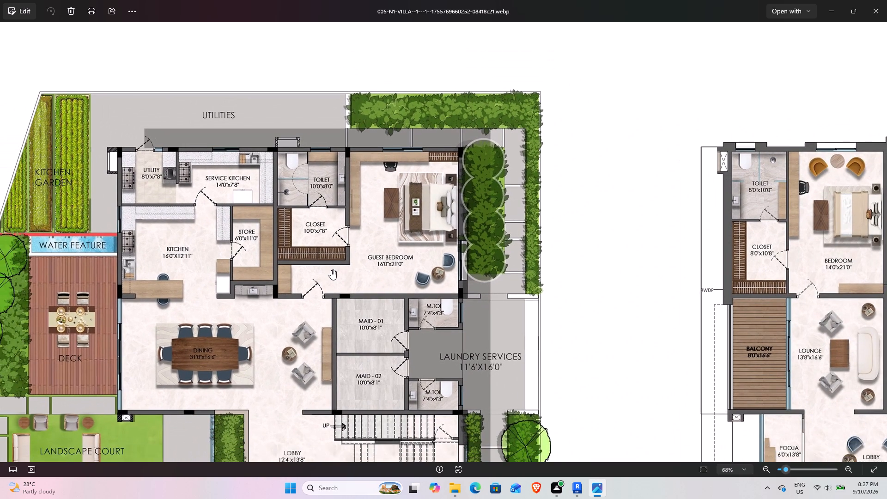
{"action": "middle_click_drag", "start_coordinate": [226, 293], "coordinate": [252, 252]}
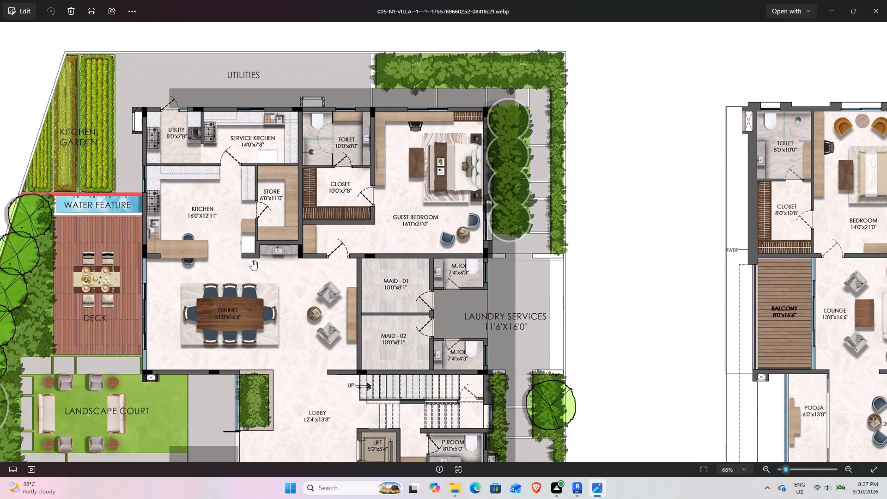
{"action": "middle_click_drag", "start_coordinate": [255, 323], "coordinate": [266, 271]}
{"action": "scroll", "coordinate": [265, 306], "scroll_direction": "down", "scroll_amount": 3}
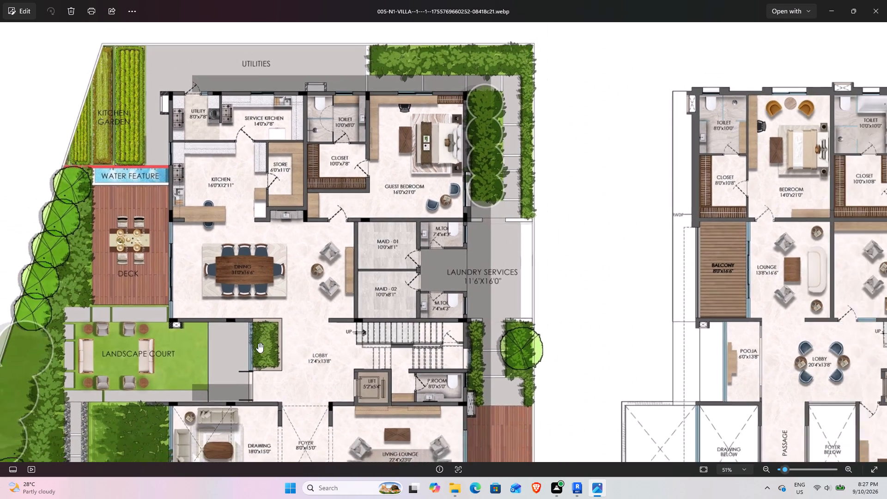
{"action": "middle_click_drag", "start_coordinate": [249, 347], "coordinate": [287, 250]}
{"action": "middle_click_drag", "start_coordinate": [218, 316], "coordinate": [217, 295]}
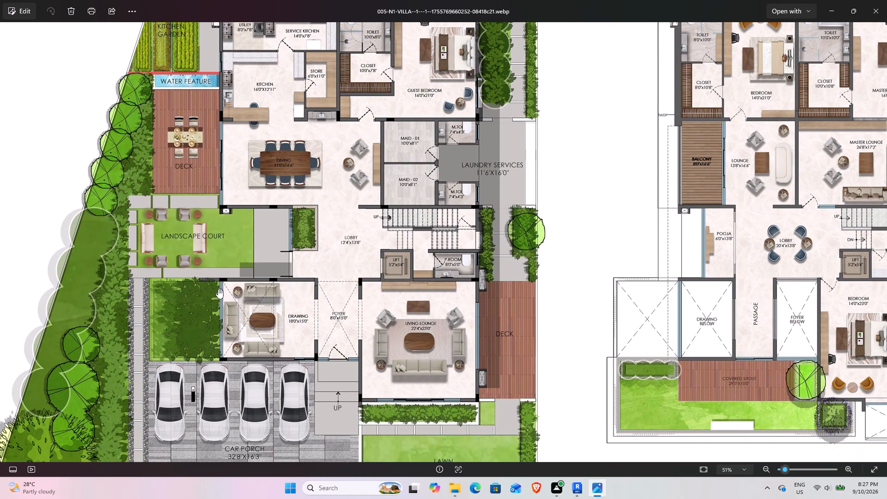
Examine the ground floor plan around the landscape court, drawing room, foyer, lobby and adjoining planter.
{"action": "scroll", "coordinate": [248, 344], "scroll_direction": "up", "scroll_amount": 3}
{"action": "middle_click_drag", "start_coordinate": [222, 346], "coordinate": [244, 296]}
{"action": "middle_click_drag", "start_coordinate": [218, 173], "coordinate": [217, 190]}
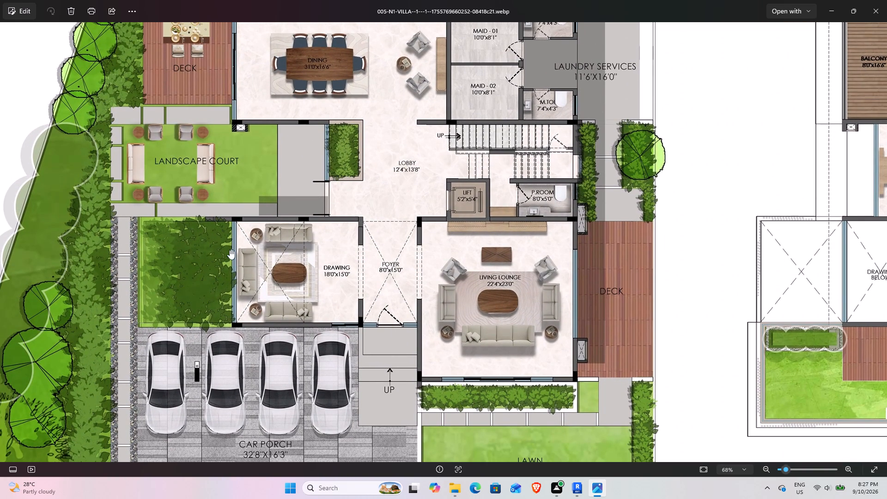
{"action": "middle_click_drag", "start_coordinate": [278, 186], "coordinate": [262, 172]}
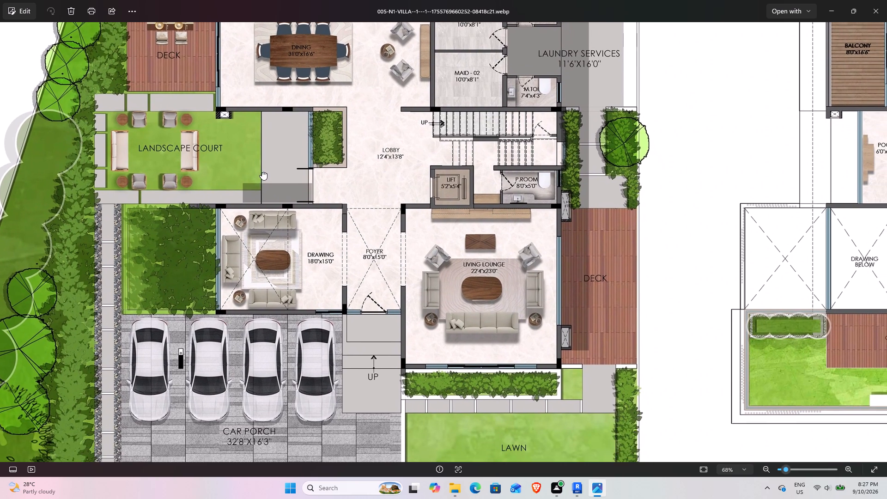
{"action": "middle_click_drag", "start_coordinate": [262, 172], "coordinate": [219, 228]}
{"action": "middle_click_drag", "start_coordinate": [223, 321], "coordinate": [216, 303]}
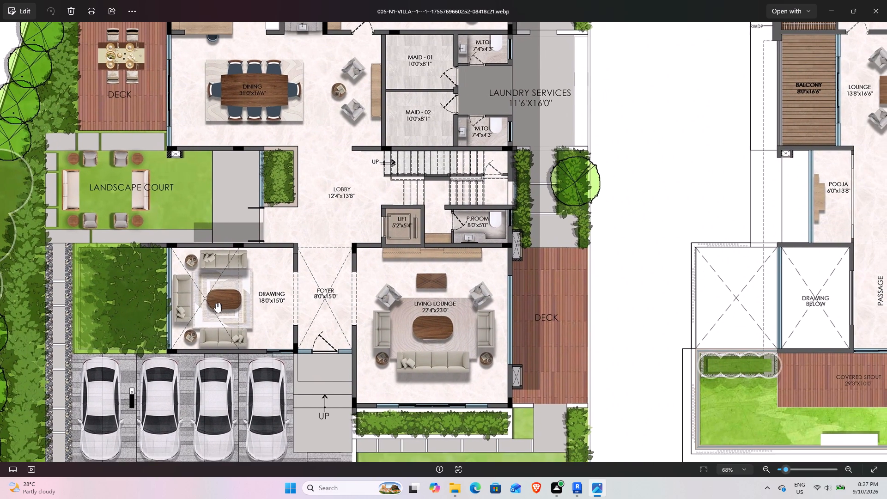
{"action": "middle_click_drag", "start_coordinate": [216, 303], "coordinate": [216, 304]}
{"action": "scroll", "coordinate": [197, 174], "scroll_direction": "up", "scroll_amount": 3}
{"action": "middle_click_drag", "start_coordinate": [264, 195], "coordinate": [249, 232]}
{"action": "scroll", "coordinate": [145, 195], "scroll_direction": "up", "scroll_amount": 4}
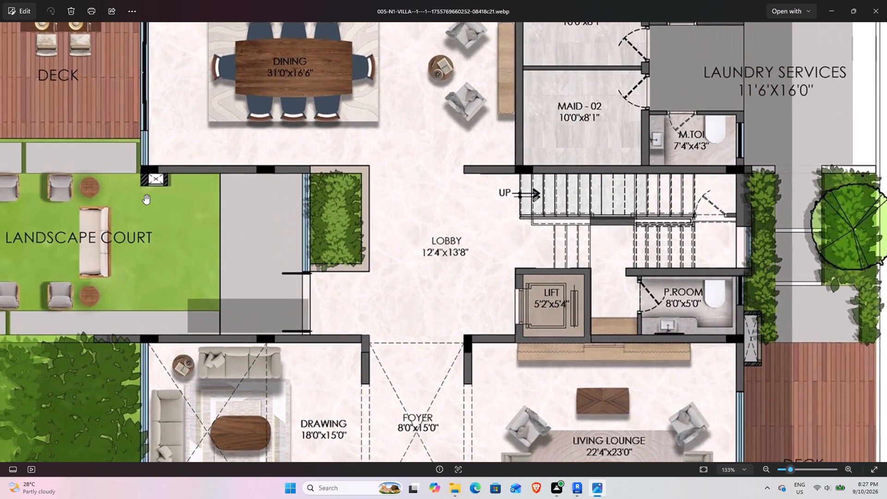
{"action": "middle_click_drag", "start_coordinate": [163, 242], "coordinate": [160, 216]}
{"action": "scroll", "coordinate": [301, 252], "scroll_direction": "down", "scroll_amount": 2}
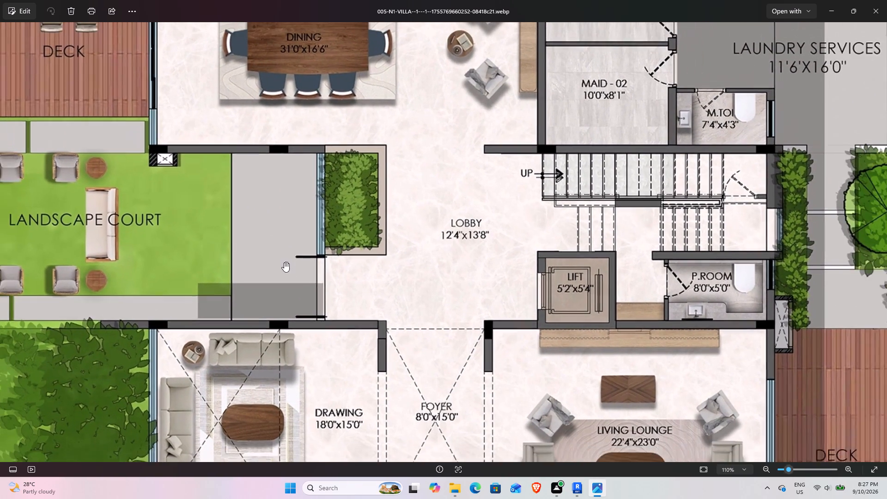
{"action": "middle_click_drag", "start_coordinate": [158, 264], "coordinate": [195, 268]}
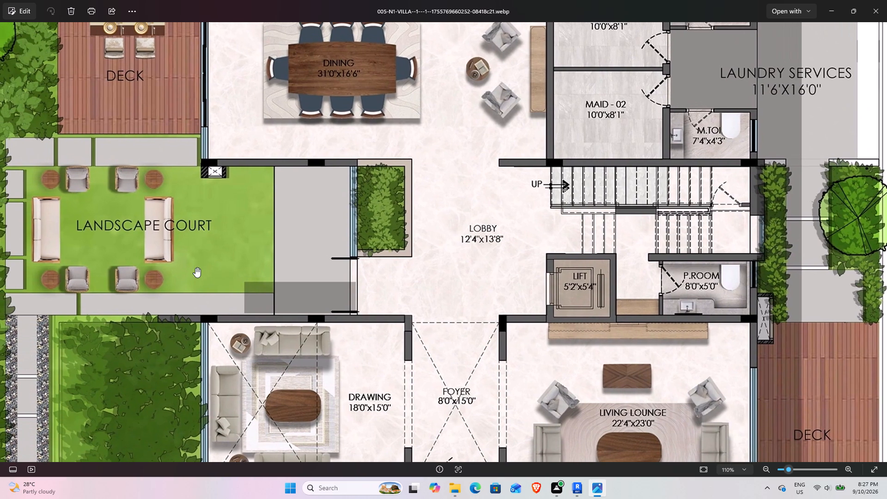
Examine the ground floor plan's car porch, entrance steps, foyer, living lounge and front lawn.
{"action": "middle_click_drag", "start_coordinate": [267, 326], "coordinate": [198, 214]}
{"action": "scroll", "coordinate": [236, 296], "scroll_direction": "down", "scroll_amount": 4}
{"action": "middle_click_drag", "start_coordinate": [219, 327], "coordinate": [248, 182]}
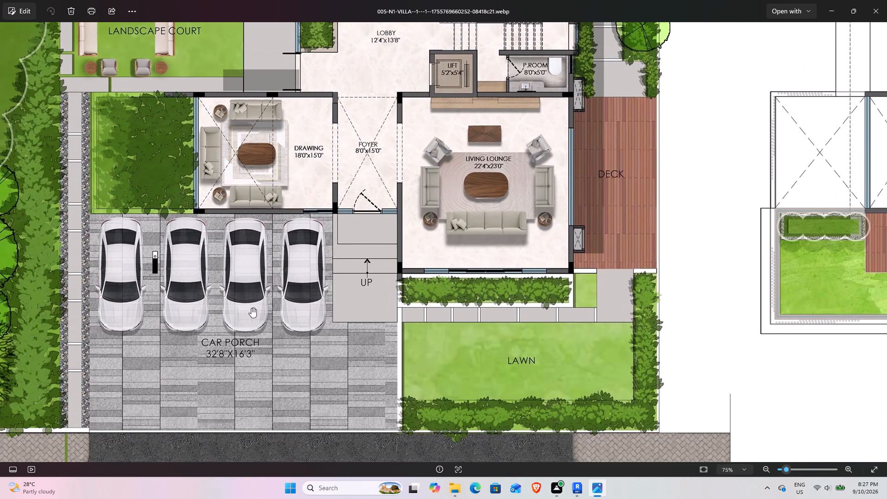
{"action": "middle_click_drag", "start_coordinate": [249, 308], "coordinate": [237, 270]}
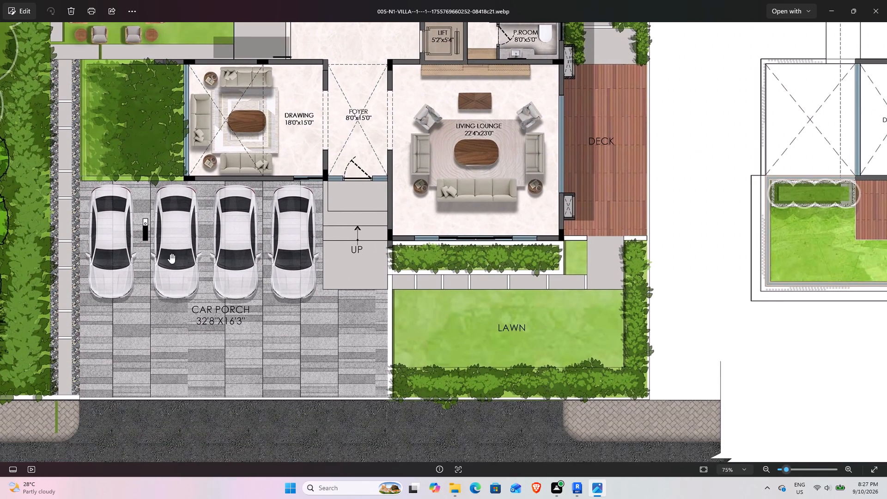
{"action": "middle_click_drag", "start_coordinate": [302, 205], "coordinate": [284, 241]}
{"action": "middle_click_drag", "start_coordinate": [379, 160], "coordinate": [365, 190]}
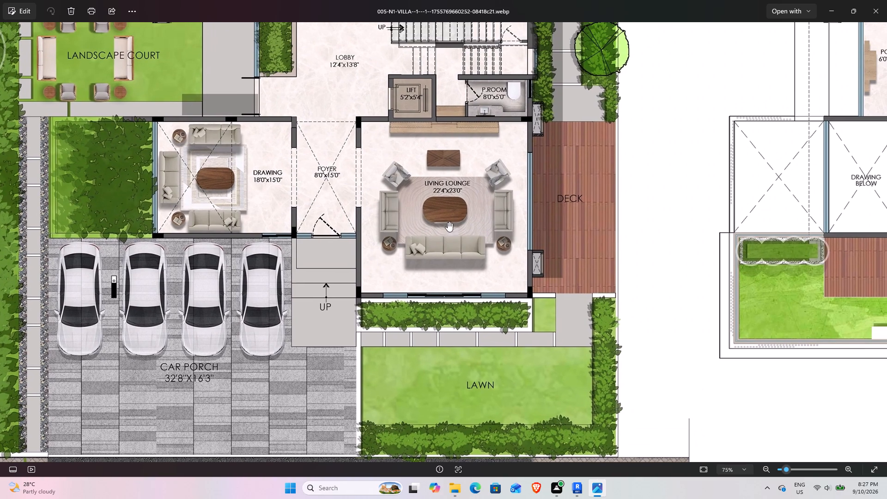
{"action": "scroll", "coordinate": [346, 276], "scroll_direction": "up", "scroll_amount": 2}
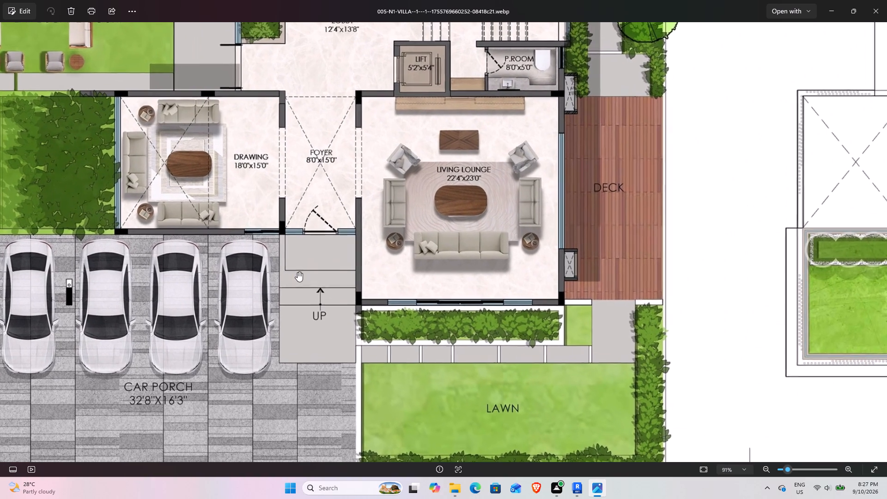
{"action": "middle_click_drag", "start_coordinate": [288, 272], "coordinate": [315, 260]}
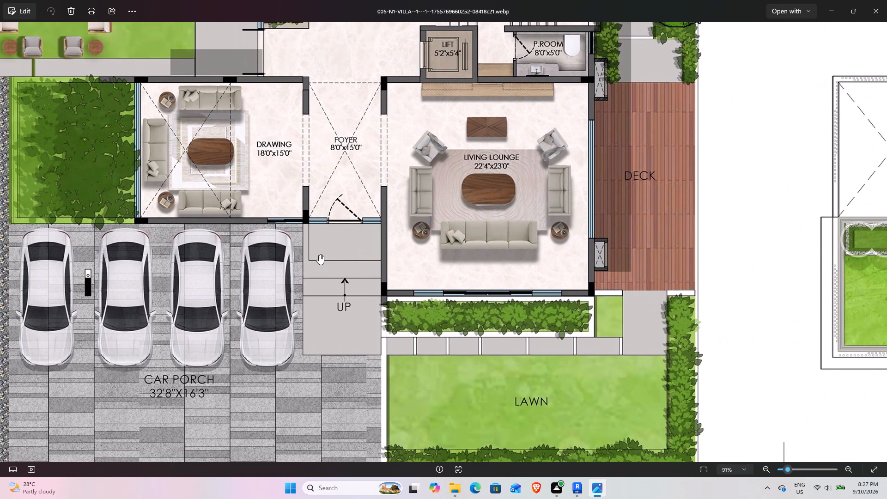
{"action": "scroll", "coordinate": [301, 148], "scroll_direction": "down", "scroll_amount": 11}
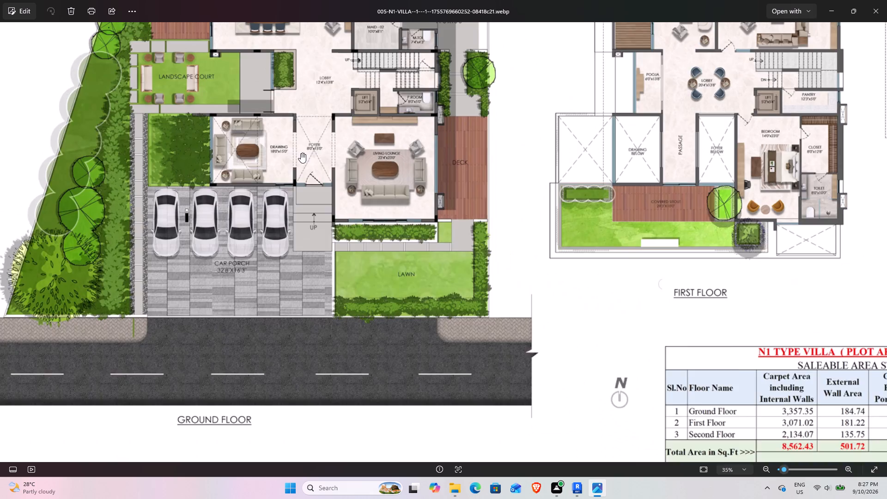
{"action": "scroll", "coordinate": [301, 153], "scroll_direction": "down", "scroll_amount": 4}
{"action": "middle_click_drag", "start_coordinate": [389, 127], "coordinate": [384, 177]}
Switch to Revit, start a PDF import and browse the desktop, Documents and Pictures folders for the villa plan file.
{"action": "key", "text": "alt+Tab"}
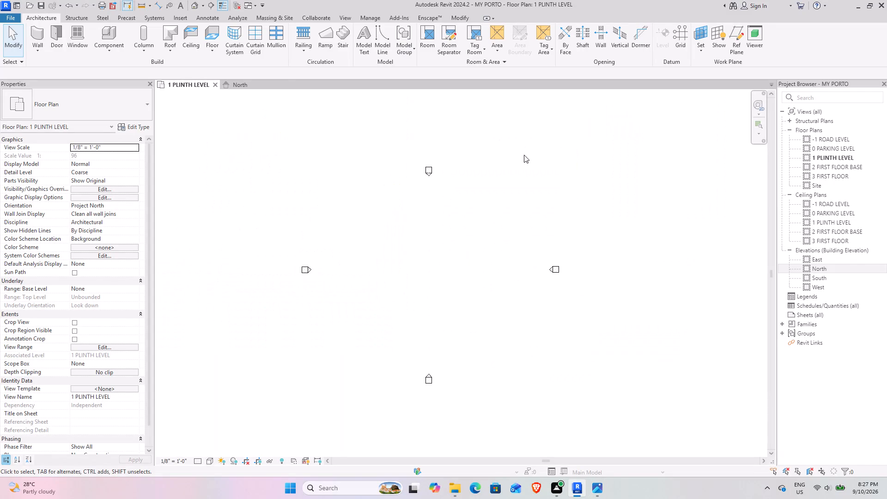
{"action": "left_click", "coordinate": [191, 21]}
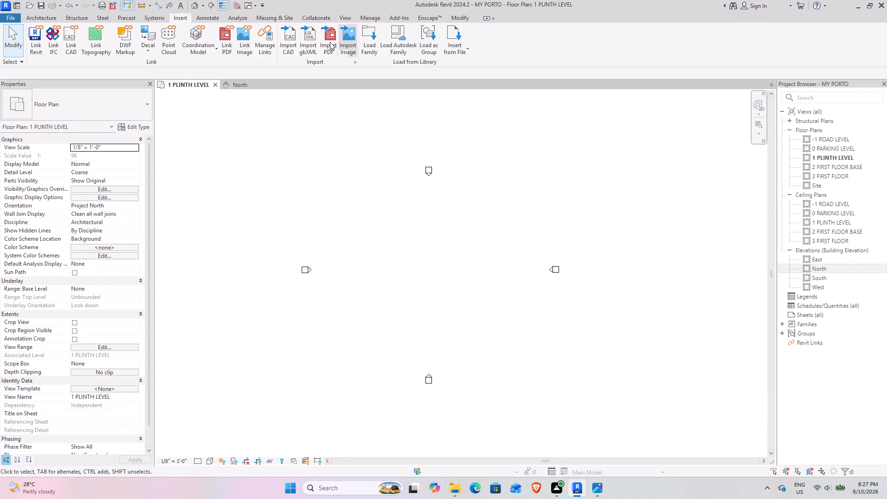
{"action": "left_click", "coordinate": [327, 42]}
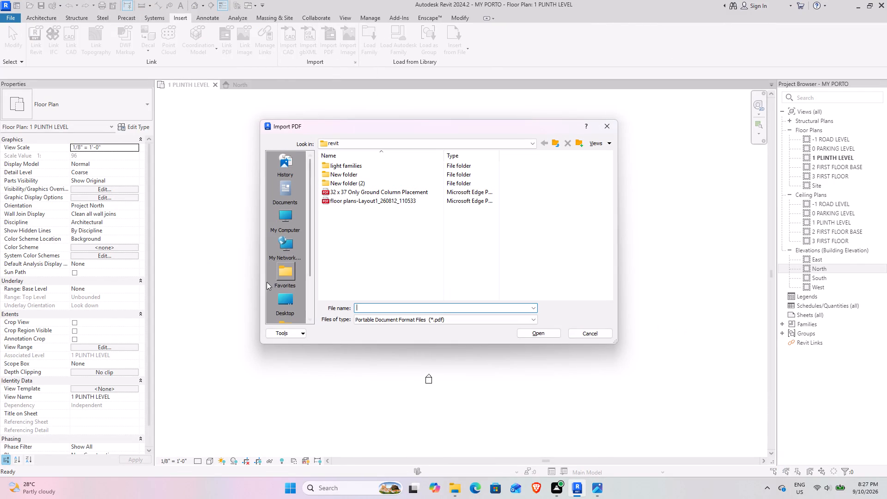
{"action": "left_click", "coordinate": [281, 303]}
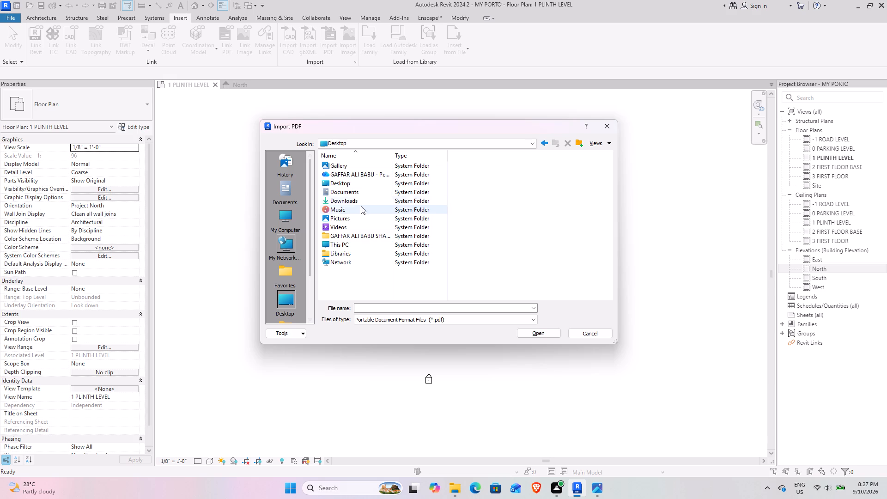
{"action": "double_click", "coordinate": [353, 238]}
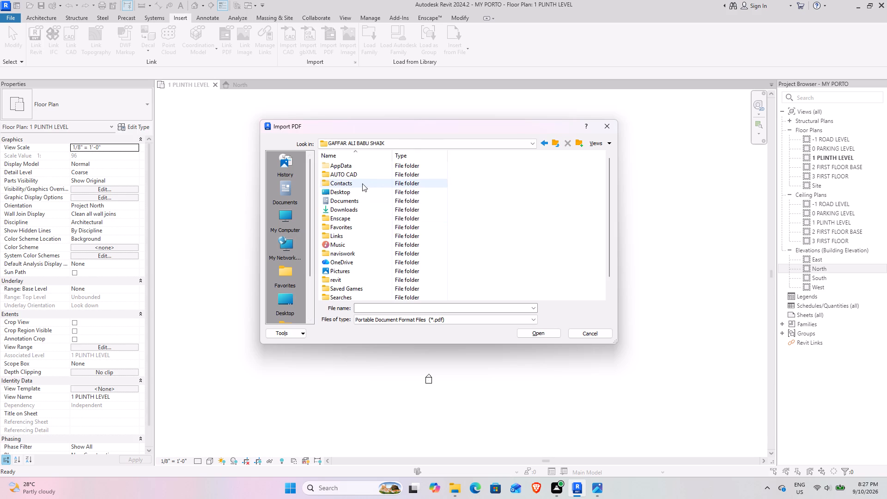
{"action": "left_click", "coordinate": [346, 278]}
{"action": "left_click", "coordinate": [284, 193]}
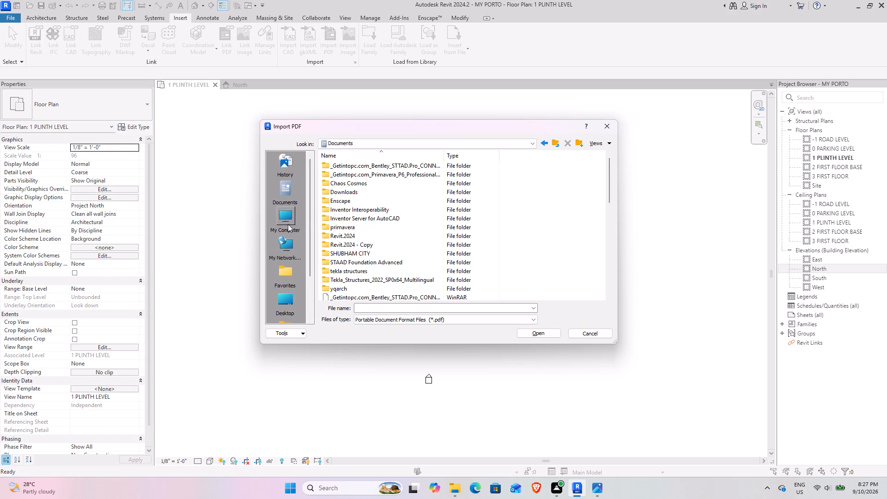
{"action": "left_click", "coordinate": [288, 224]}
{"action": "scroll", "coordinate": [285, 308], "scroll_direction": "down", "scroll_amount": 2}
{"action": "left_click", "coordinate": [295, 260]}
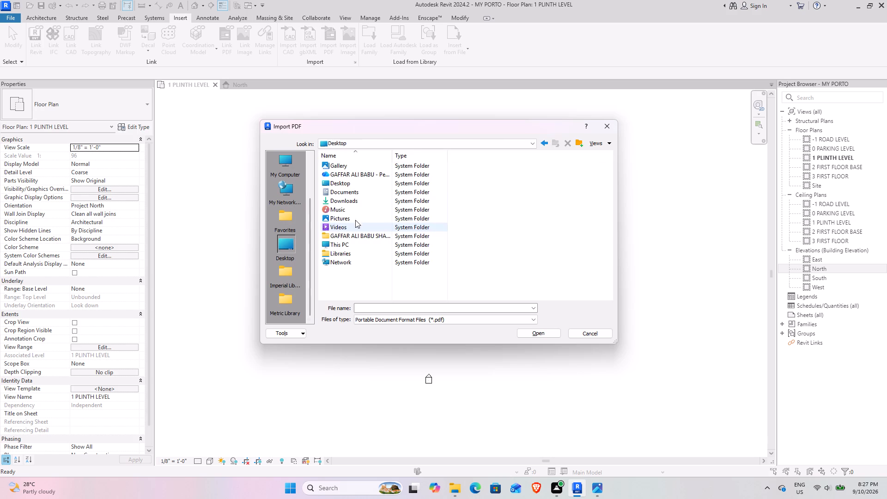
{"action": "left_click", "coordinate": [340, 225]}
{"action": "double_click", "coordinate": [340, 220]}
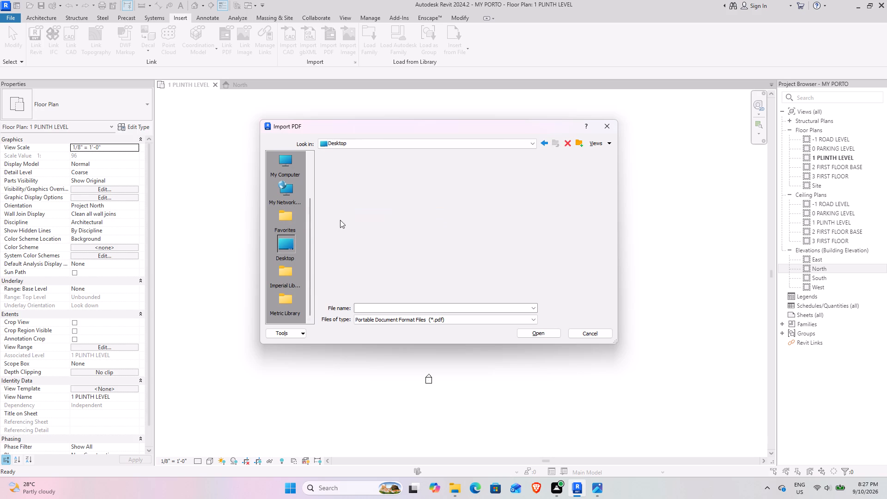
{"action": "double_click", "coordinate": [352, 165]}
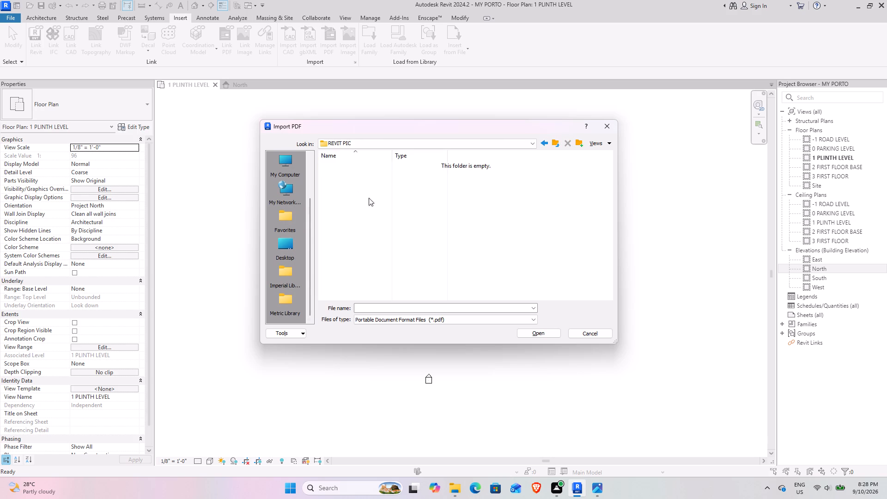
{"action": "left_click", "coordinate": [542, 141]}
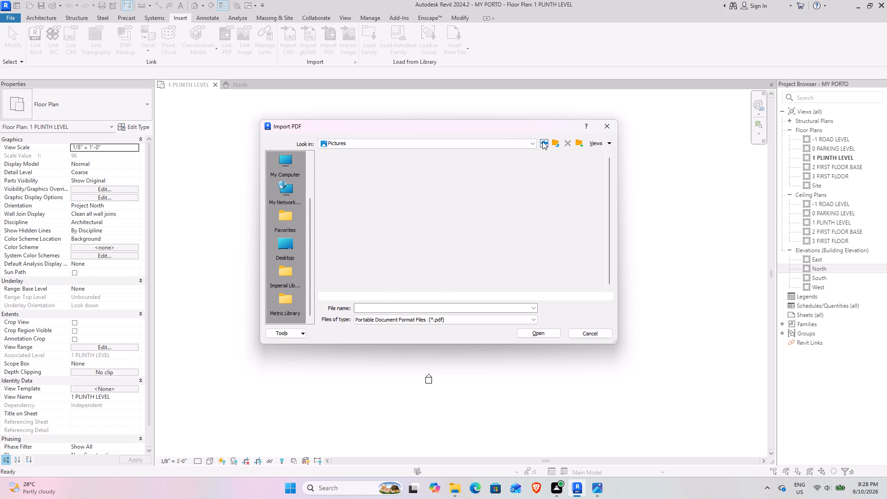
{"action": "left_click", "coordinate": [542, 141]}
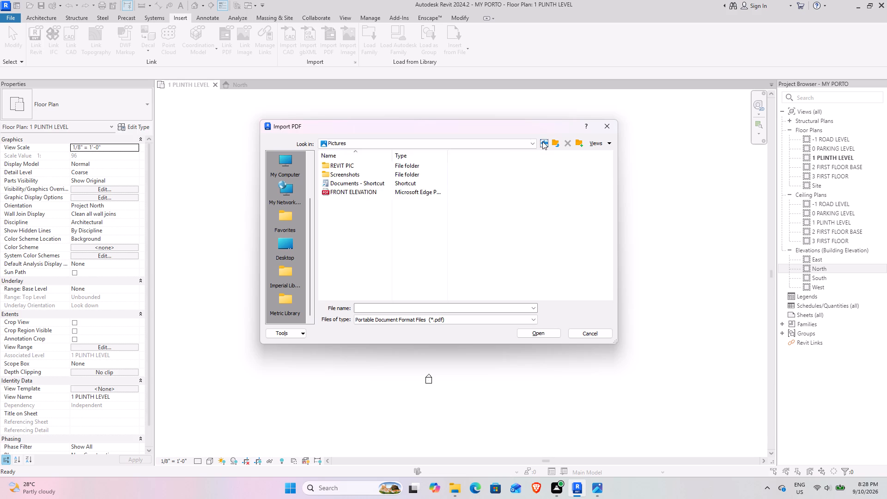
{"action": "scroll", "coordinate": [286, 234], "scroll_direction": "up", "scroll_amount": 2}
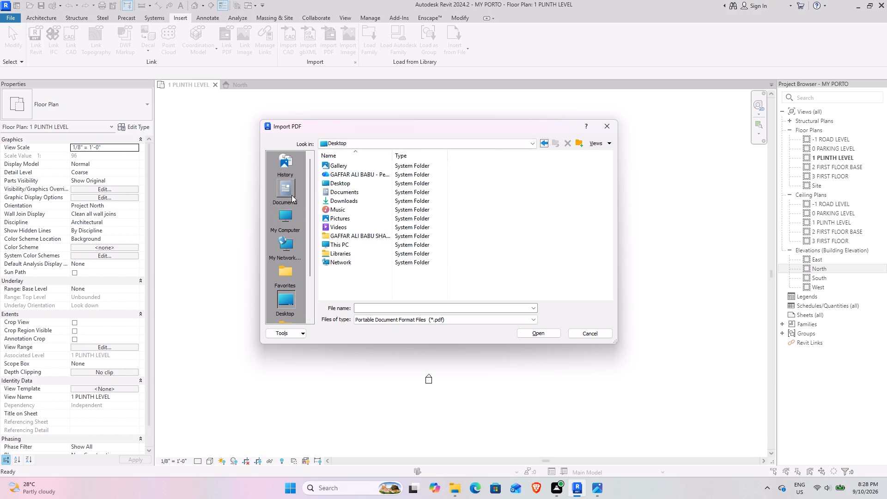
Import PR.pdf from the Documents folder and place it between the elevation markers in the 1 PLINTH LEVEL plan.
{"action": "left_click", "coordinate": [292, 195]}
{"action": "scroll", "coordinate": [400, 225], "scroll_direction": "down", "scroll_amount": 2}
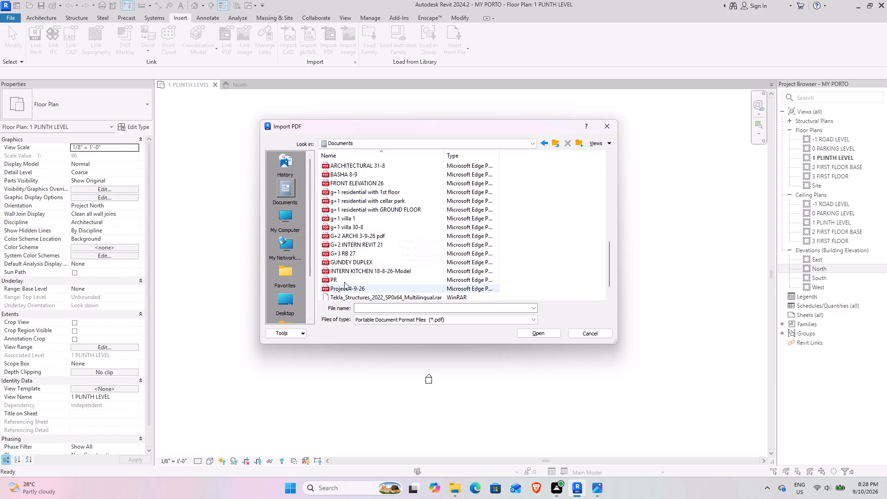
{"action": "left_click", "coordinate": [344, 280]}
{"action": "left_click", "coordinate": [542, 331]}
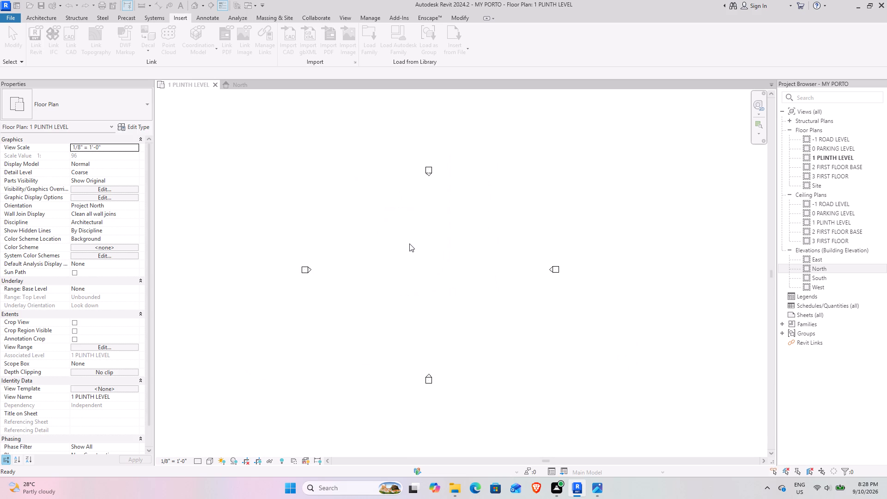
{"action": "left_click", "coordinate": [397, 318]}
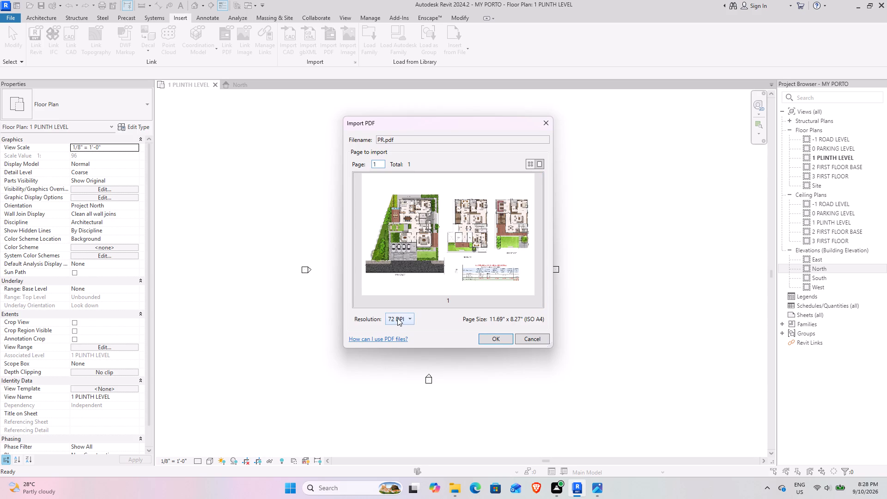
{"action": "left_click", "coordinate": [405, 357]}
{"action": "left_click", "coordinate": [494, 337]}
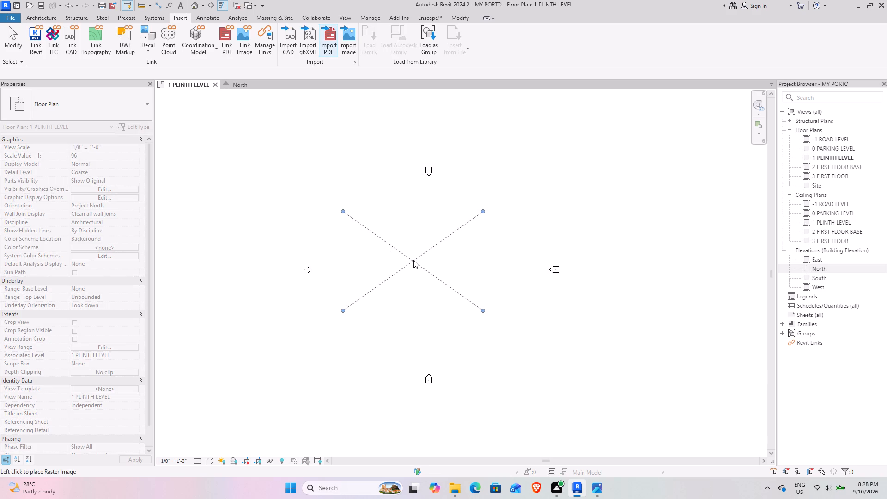
{"action": "left_click", "coordinate": [435, 262]}
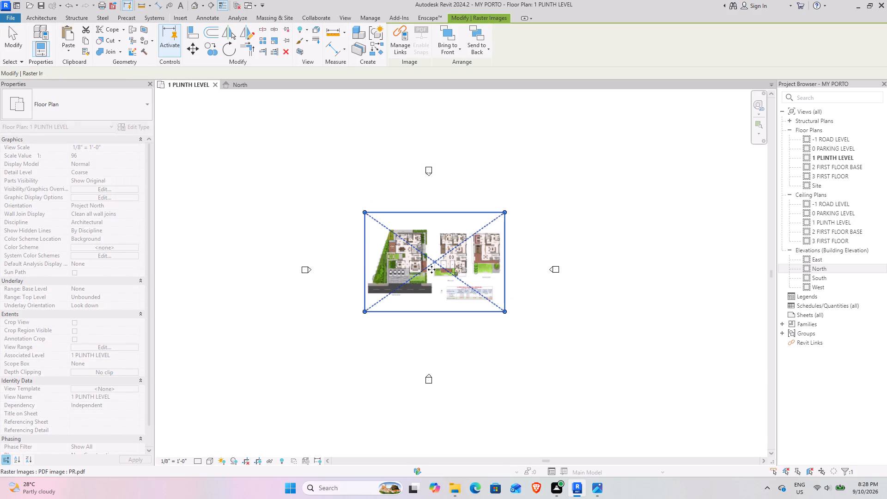
Examine the imported plan around the utility, service kitchen and kitchen walls, and clear the image's selection.
{"action": "scroll", "coordinate": [410, 273], "scroll_direction": "up", "scroll_amount": 16}
{"action": "middle_click_drag", "start_coordinate": [380, 175], "coordinate": [396, 228]}
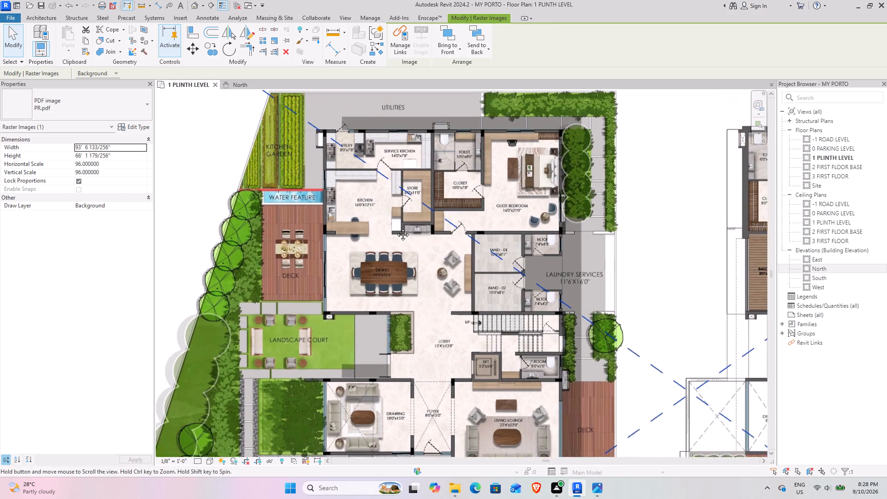
{"action": "middle_click_drag", "start_coordinate": [396, 228], "coordinate": [396, 231]}
{"action": "scroll", "coordinate": [357, 176], "scroll_direction": "up", "scroll_amount": 4}
{"action": "middle_click_drag", "start_coordinate": [321, 172], "coordinate": [332, 235]}
{"action": "scroll", "coordinate": [373, 190], "scroll_direction": "up", "scroll_amount": 4}
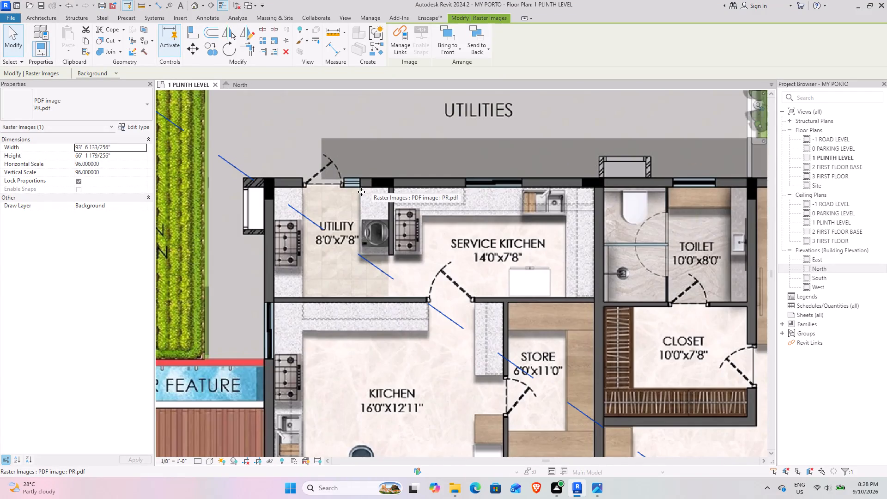
{"action": "scroll", "coordinate": [337, 240], "scroll_direction": "down", "scroll_amount": 5}
{"action": "middle_click", "coordinate": [330, 243]}
{"action": "scroll", "coordinate": [320, 243], "scroll_direction": "up", "scroll_amount": 5}
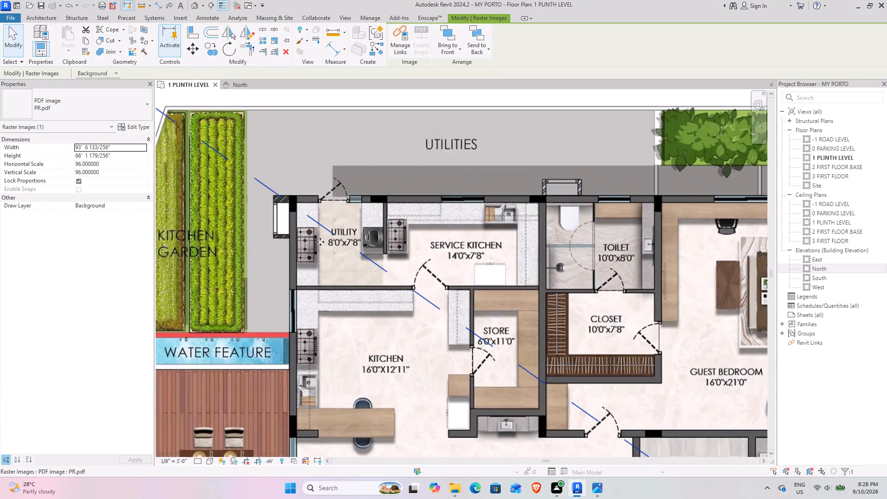
{"action": "scroll", "coordinate": [320, 242], "scroll_direction": "up", "scroll_amount": 2}
{"action": "middle_click_drag", "start_coordinate": [328, 179], "coordinate": [333, 208]}
{"action": "left_click", "coordinate": [303, 135]}
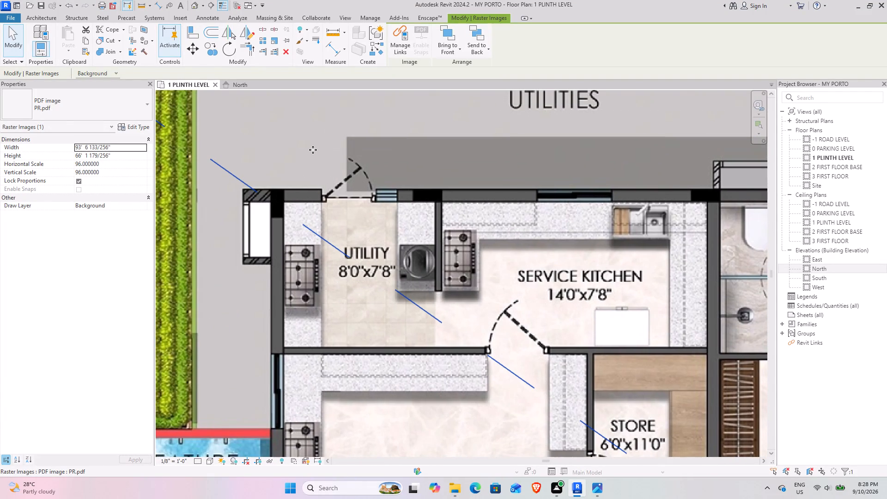
{"action": "key", "text": "Escape"}
{"action": "key", "text": "Escape"}
{"action": "middle_click_drag", "start_coordinate": [386, 223], "coordinate": [311, 158]}
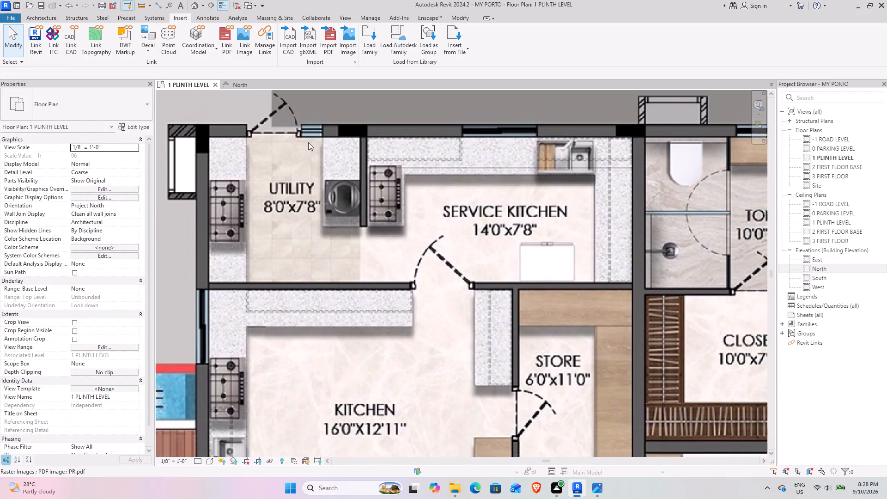
Examine the imported plan around the kitchen, store, kitchen counter and dining area walls.
{"action": "scroll", "coordinate": [304, 160], "scroll_direction": "down", "scroll_amount": 4}
{"action": "middle_click_drag", "start_coordinate": [311, 200], "coordinate": [292, 144]}
{"action": "scroll", "coordinate": [226, 184], "scroll_direction": "up", "scroll_amount": 4}
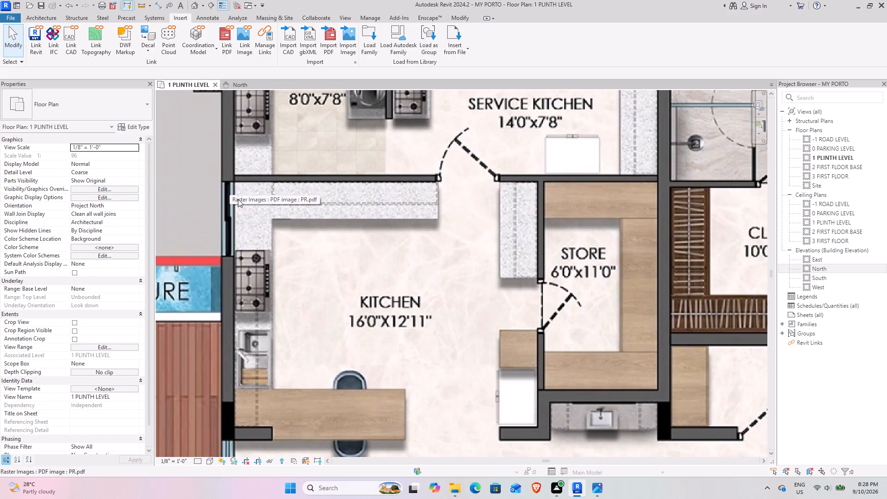
{"action": "middle_click_drag", "start_coordinate": [256, 257], "coordinate": [261, 188]}
{"action": "scroll", "coordinate": [273, 192], "scroll_direction": "down", "scroll_amount": 4}
{"action": "middle_click_drag", "start_coordinate": [365, 253], "coordinate": [322, 205]}
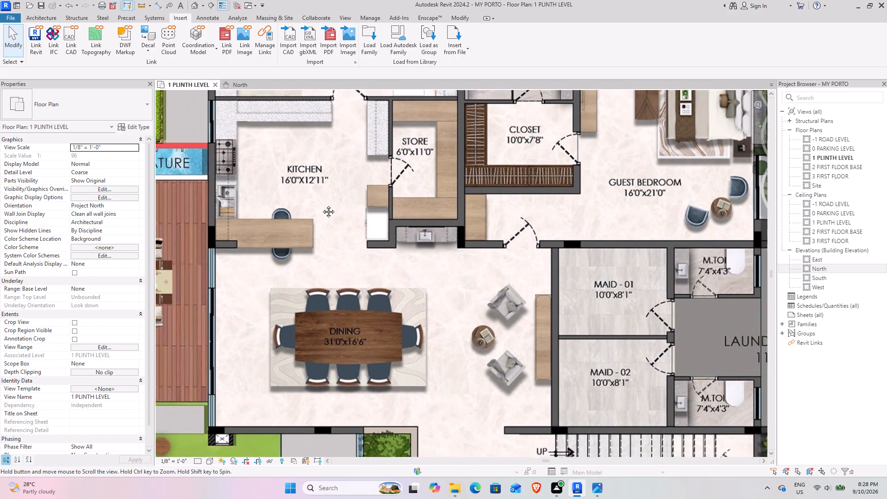
{"action": "middle_click_drag", "start_coordinate": [322, 205], "coordinate": [337, 140]}
{"action": "middle_click_drag", "start_coordinate": [300, 231], "coordinate": [317, 215]}
{"action": "scroll", "coordinate": [231, 167], "scroll_direction": "up", "scroll_amount": 4}
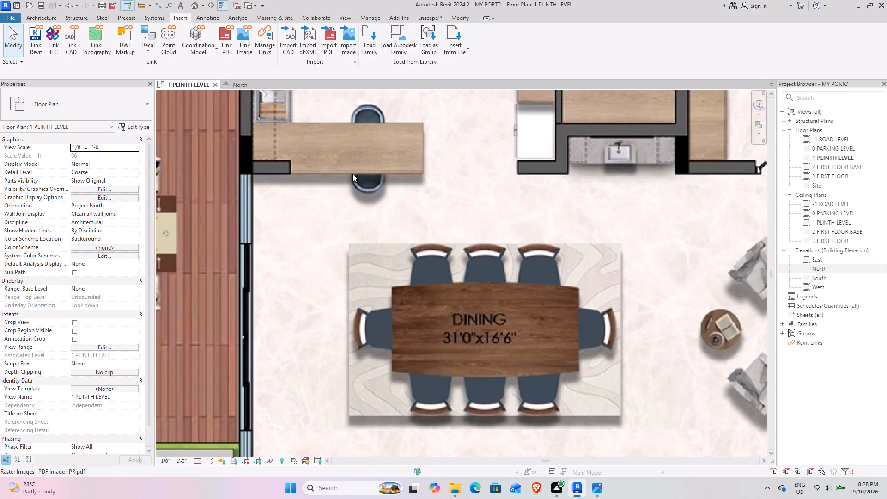
{"action": "middle_click_drag", "start_coordinate": [365, 171], "coordinate": [341, 180]}
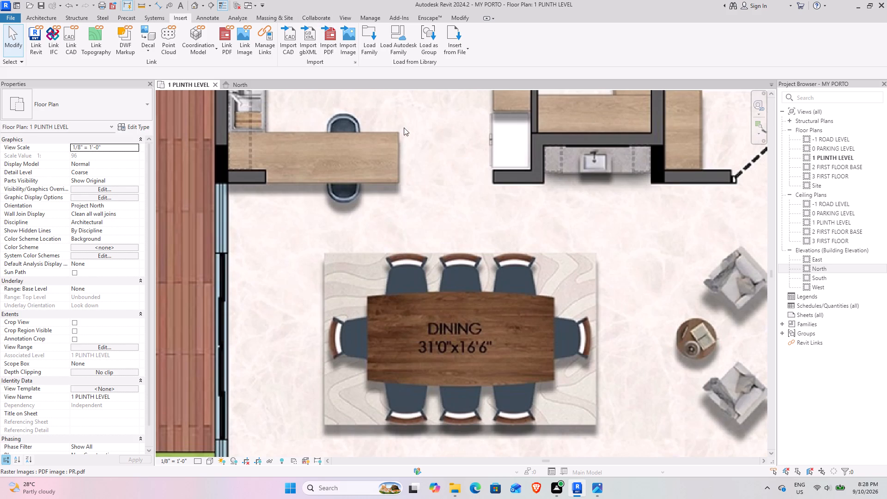
Draw a 31-foot horizontal model line from the inner wall corner where the kitchen counter meets the dining room.
{"action": "left_click", "coordinate": [404, 128]}
{"action": "type", "text": "LI"}
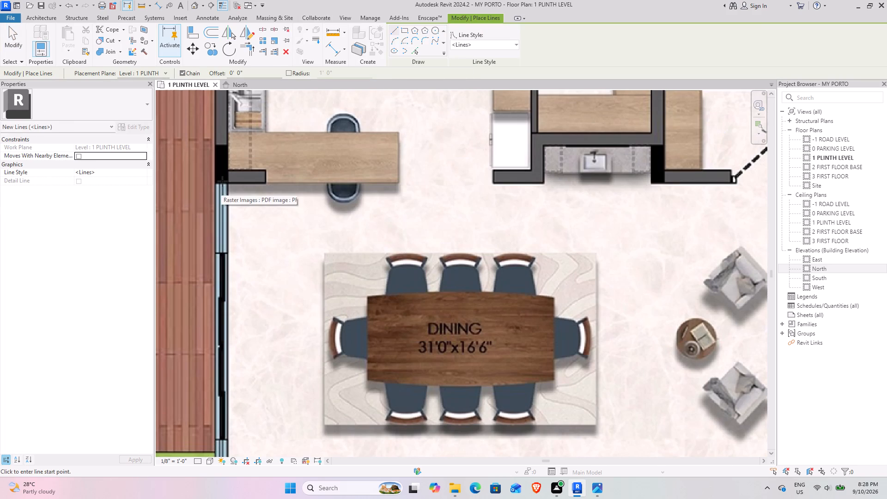
{"action": "scroll", "coordinate": [222, 181], "scroll_direction": "up", "scroll_amount": 7}
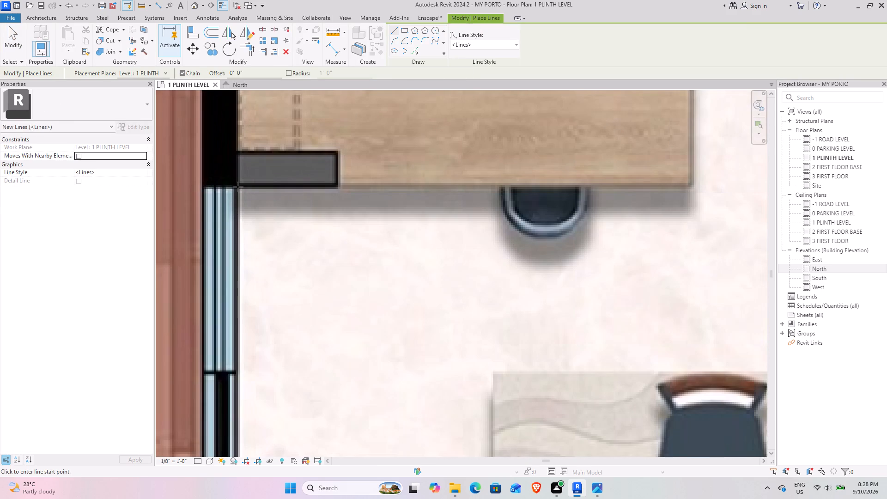
{"action": "left_click", "coordinate": [237, 186]}
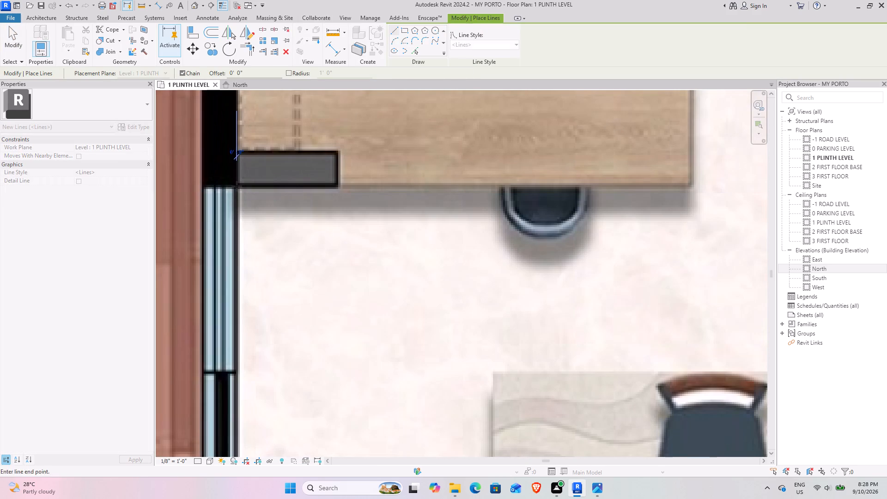
{"action": "scroll", "coordinate": [349, 181], "scroll_direction": "down", "scroll_amount": 8}
{"action": "middle_click_drag", "start_coordinate": [450, 176], "coordinate": [339, 184]}
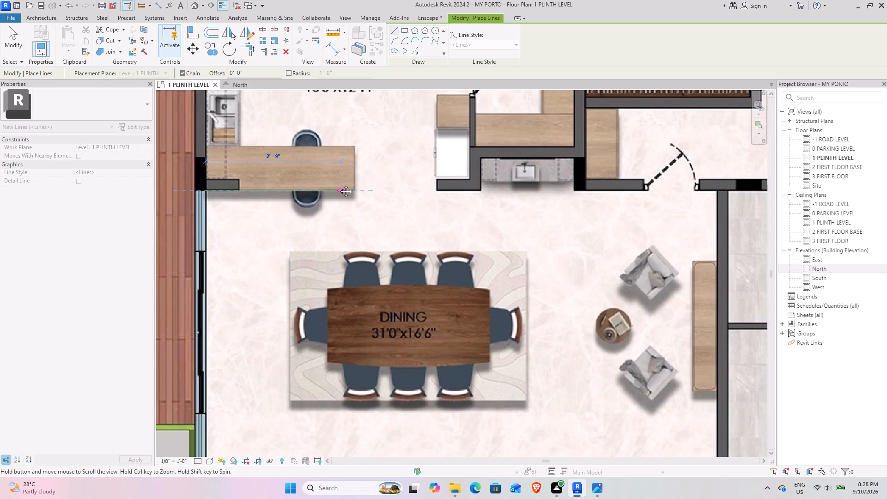
{"action": "middle_click_drag", "start_coordinate": [339, 184], "coordinate": [339, 185]}
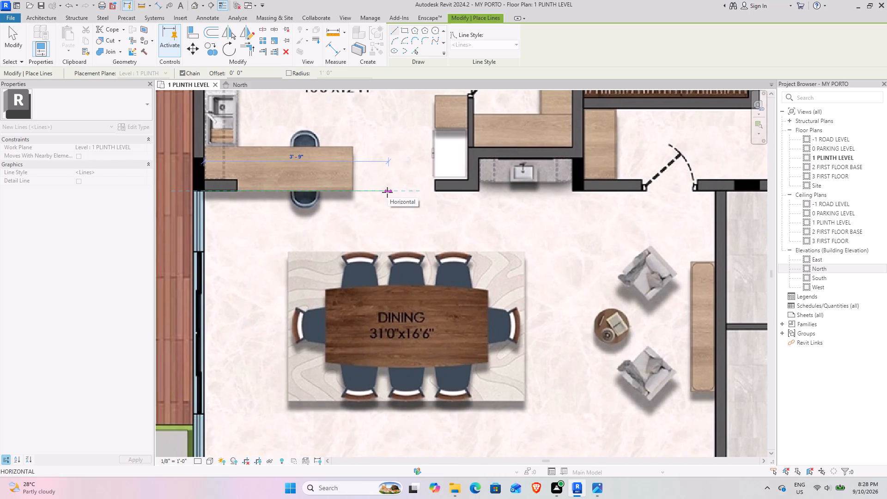
{"action": "type", "text": "31"}
{"action": "key", "text": "Return"}
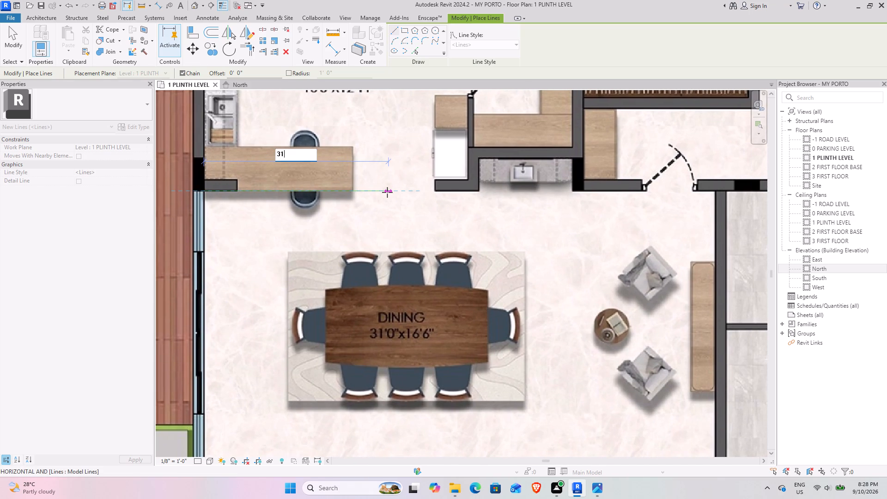
{"action": "key", "text": "Escape"}
{"action": "key", "text": "Escape"}
Check how far the 31-foot line runs past the maid rooms and laundry towards the first floor plan.
{"action": "scroll", "coordinate": [501, 201], "scroll_direction": "down", "scroll_amount": 5}
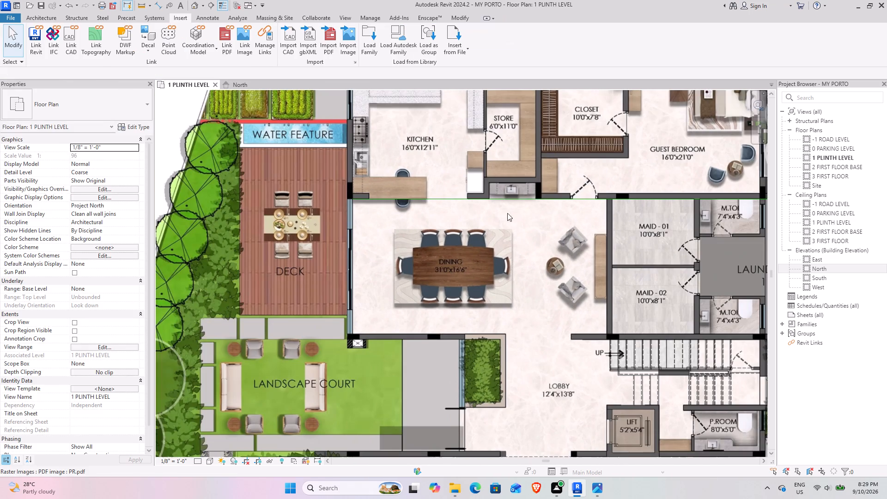
{"action": "middle_click_drag", "start_coordinate": [532, 196], "coordinate": [408, 166]}
{"action": "middle_click_drag", "start_coordinate": [574, 191], "coordinate": [369, 198]}
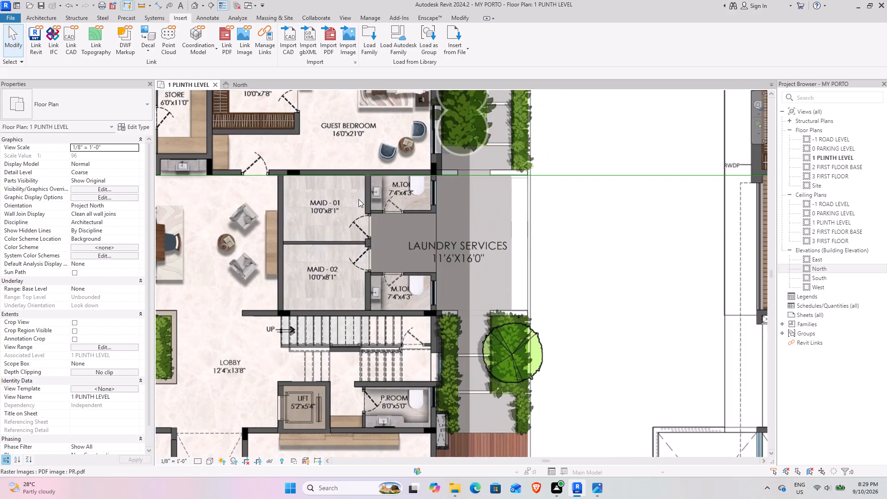
{"action": "scroll", "coordinate": [358, 200], "scroll_direction": "down", "scroll_amount": 7}
{"action": "scroll", "coordinate": [513, 182], "scroll_direction": "up", "scroll_amount": 9}
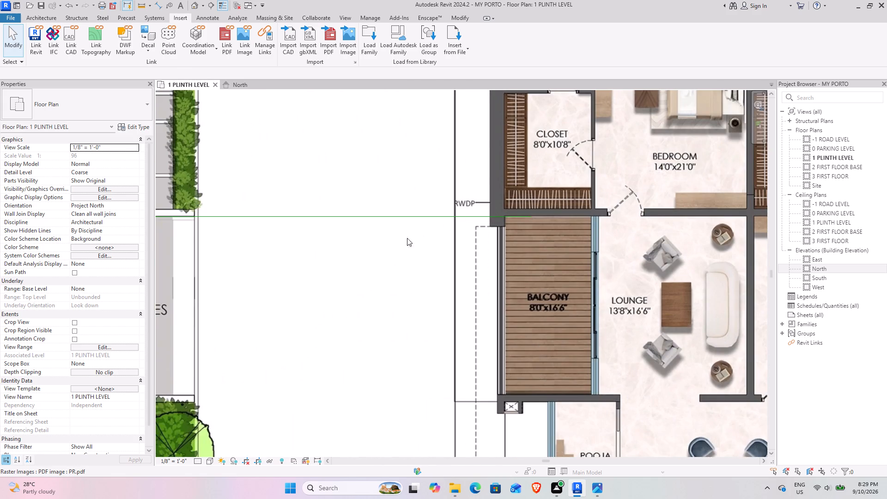
{"action": "scroll", "coordinate": [358, 258], "scroll_direction": "down", "scroll_amount": 4}
{"action": "middle_click_drag", "start_coordinate": [290, 268], "coordinate": [592, 226]}
{"action": "middle_click_drag", "start_coordinate": [351, 217], "coordinate": [463, 220]}
Scale the PR.pdf image graphically from the dining corner, matching the dining room's 31'0" width to the model line's full length.
{"action": "scroll", "coordinate": [308, 181], "scroll_direction": "up", "scroll_amount": 9}
{"action": "left_click", "coordinate": [327, 251]}
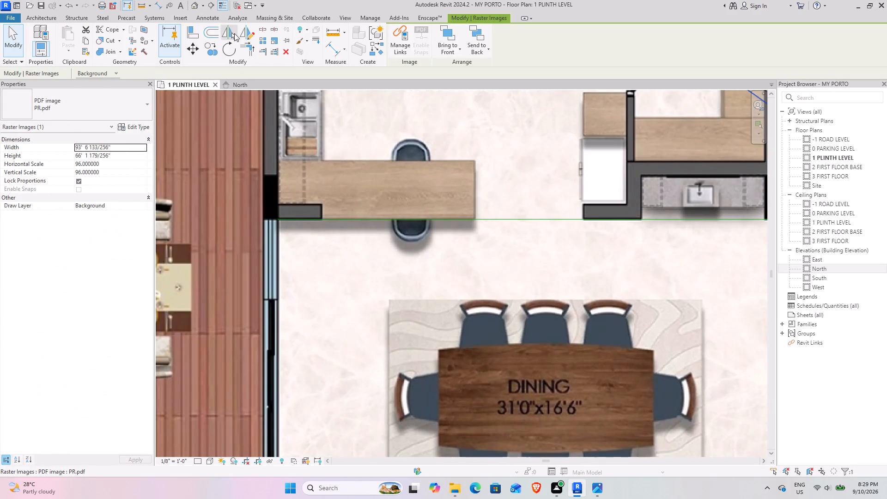
{"action": "left_click", "coordinate": [274, 40]}
{"action": "scroll", "coordinate": [273, 207], "scroll_direction": "up", "scroll_amount": 4}
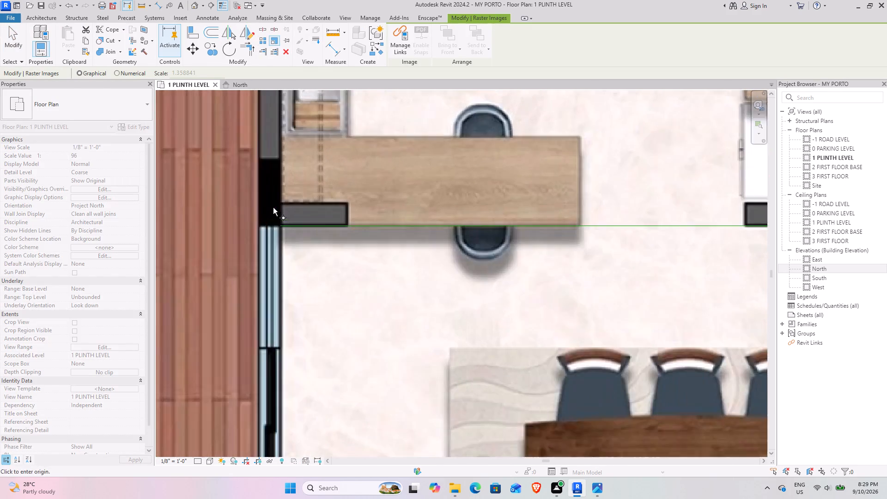
{"action": "scroll", "coordinate": [287, 226], "scroll_direction": "up", "scroll_amount": 3}
{"action": "left_click", "coordinate": [281, 229]}
{"action": "scroll", "coordinate": [401, 231], "scroll_direction": "down", "scroll_amount": 8}
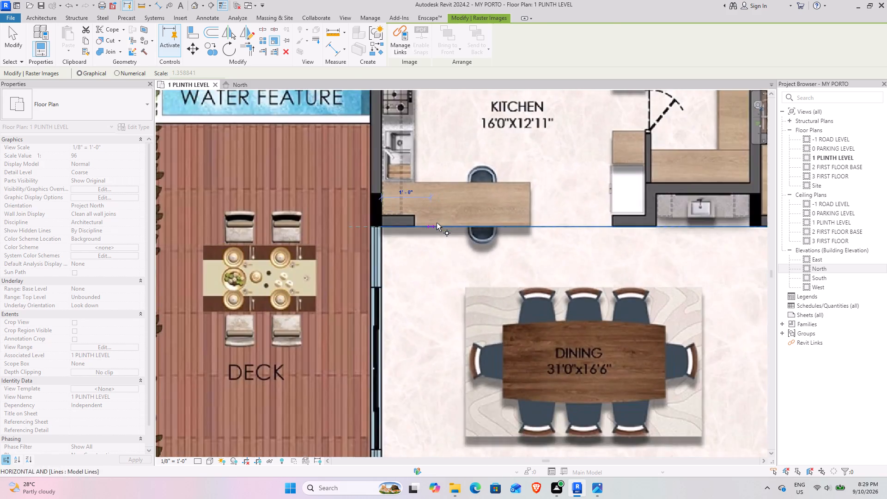
{"action": "scroll", "coordinate": [437, 223], "scroll_direction": "down", "scroll_amount": 4}
{"action": "middle_click_drag", "start_coordinate": [543, 208], "coordinate": [340, 217]}
{"action": "scroll", "coordinate": [553, 234], "scroll_direction": "up", "scroll_amount": 15}
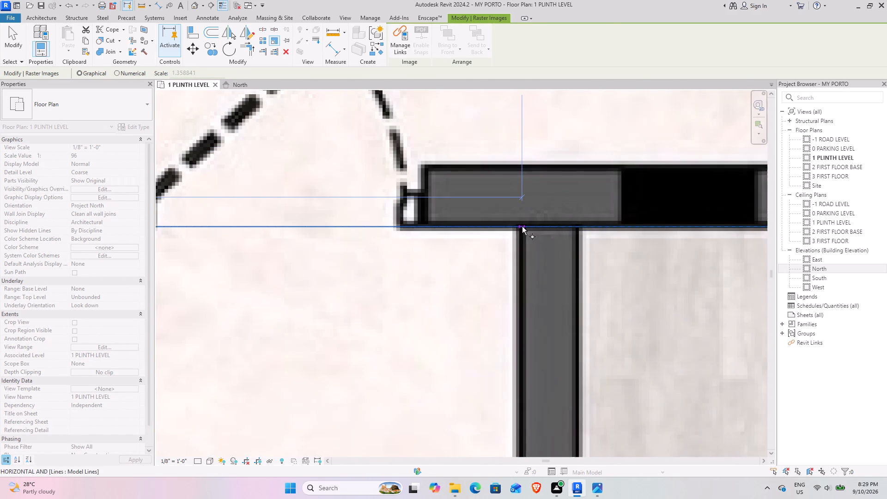
{"action": "left_click", "coordinate": [521, 225]}
{"action": "scroll", "coordinate": [576, 222], "scroll_direction": "down", "scroll_amount": 11}
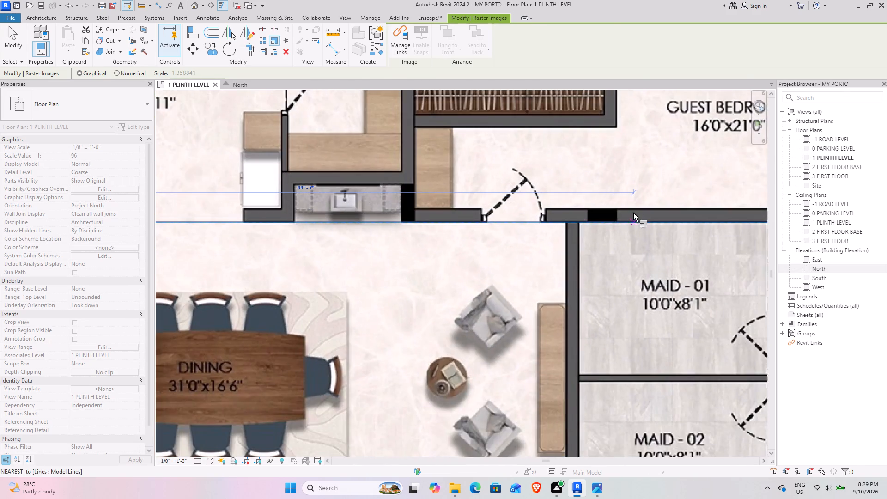
{"action": "middle_click_drag", "start_coordinate": [633, 213], "coordinate": [235, 227]}
{"action": "scroll", "coordinate": [526, 230], "scroll_direction": "down", "scroll_amount": 4}
{"action": "middle_click_drag", "start_coordinate": [604, 214], "coordinate": [275, 225]}
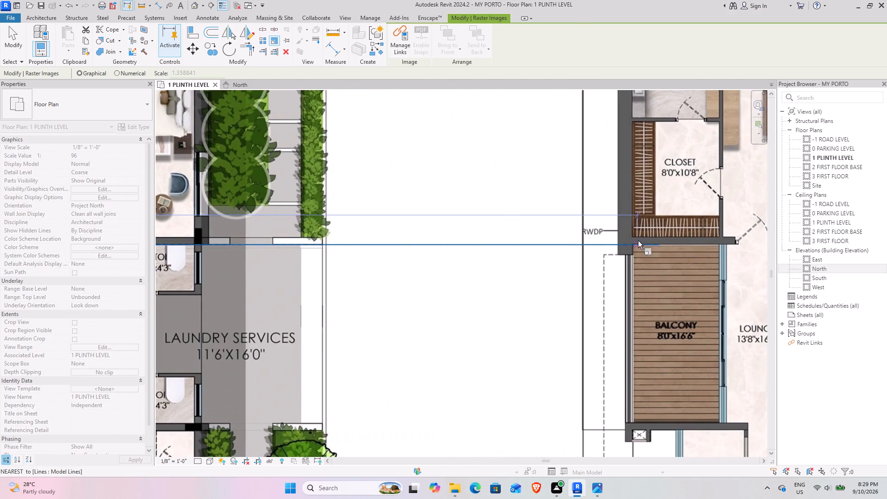
{"action": "left_click", "coordinate": [660, 243]}
{"action": "scroll", "coordinate": [410, 237], "scroll_direction": "down", "scroll_amount": 9}
{"action": "middle_click_drag", "start_coordinate": [351, 240], "coordinate": [470, 189]}
{"action": "key", "text": "Escape"}
{"action": "key", "text": "Escape"}
Measure the dining room's depth from the model line to the inner face of the opposite wall.
{"action": "scroll", "coordinate": [407, 293], "scroll_direction": "up", "scroll_amount": 3}
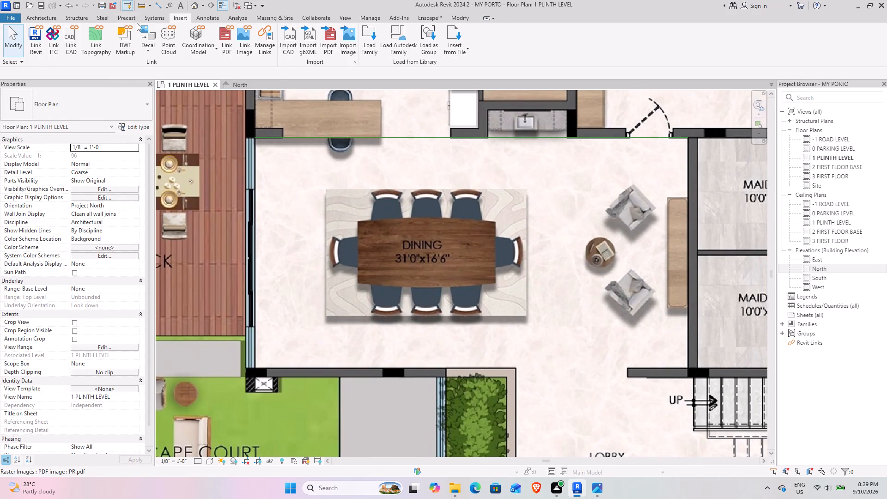
{"action": "left_click", "coordinate": [146, 5]}
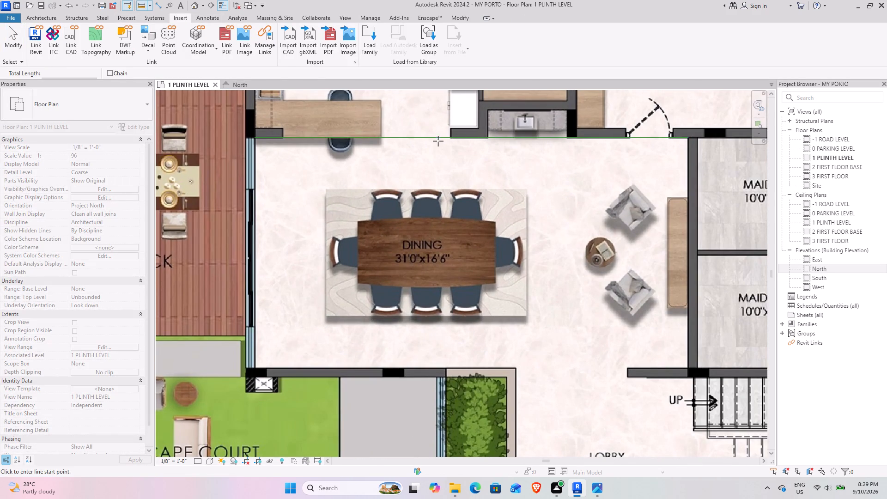
{"action": "left_click", "coordinate": [437, 138]}
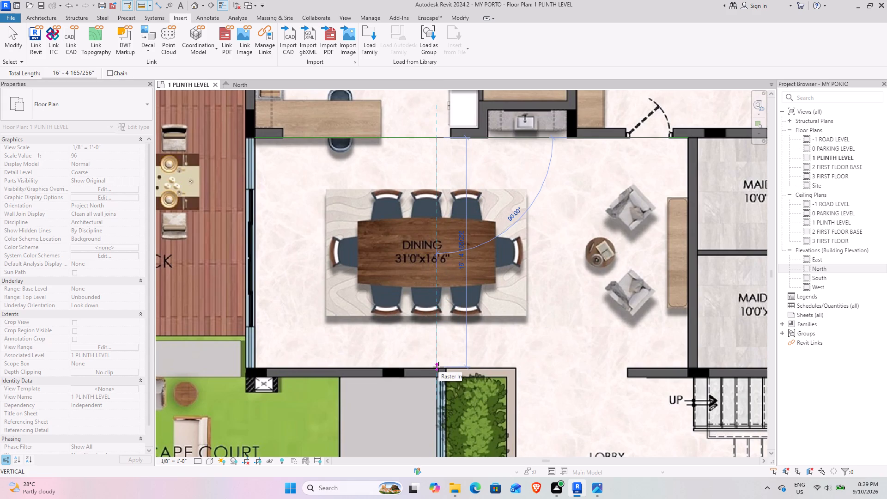
{"action": "middle_click_drag", "start_coordinate": [438, 367], "coordinate": [441, 323]}
{"action": "scroll", "coordinate": [441, 323], "scroll_direction": "up", "scroll_amount": 4}
{"action": "middle_click_drag", "start_coordinate": [437, 325], "coordinate": [438, 372]}
{"action": "key", "text": "Escape"}
Examine the scaled image as a whole, covering the ground floor layout, its surroundings and the first floor plan.
{"action": "scroll", "coordinate": [351, 324], "scroll_direction": "down", "scroll_amount": 5}
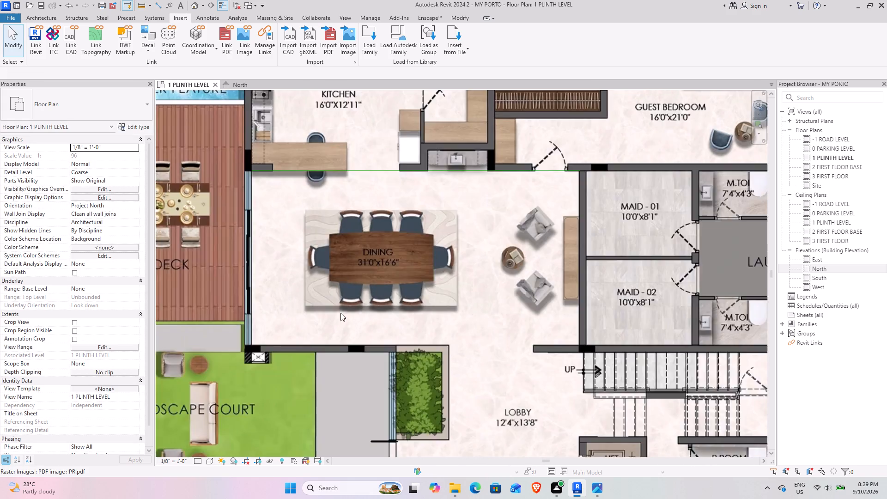
{"action": "scroll", "coordinate": [340, 313], "scroll_direction": "down", "scroll_amount": 6}
{"action": "middle_click_drag", "start_coordinate": [391, 321], "coordinate": [412, 181]}
{"action": "scroll", "coordinate": [423, 189], "scroll_direction": "down", "scroll_amount": 5}
{"action": "middle_click_drag", "start_coordinate": [413, 202], "coordinate": [425, 264]}
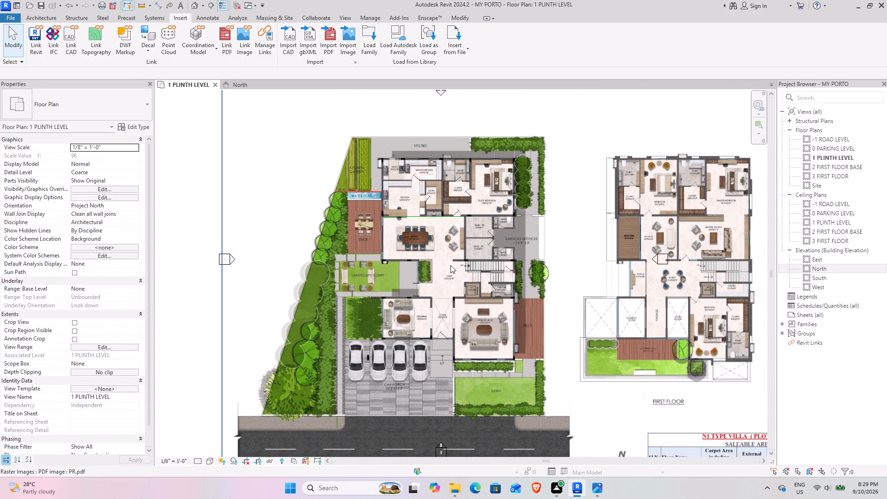
{"action": "scroll", "coordinate": [433, 234], "scroll_direction": "up", "scroll_amount": 5}
{"action": "middle_click_drag", "start_coordinate": [480, 236], "coordinate": [390, 214]}
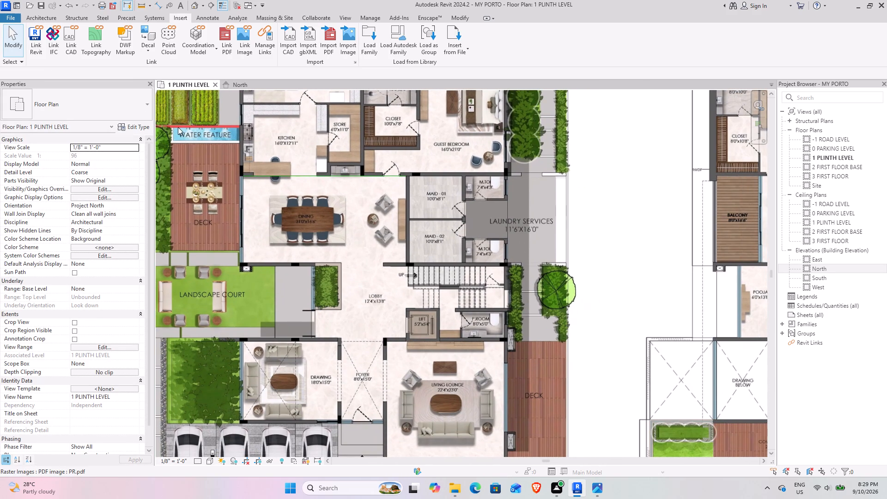
{"action": "scroll", "coordinate": [335, 217], "scroll_direction": "down", "scroll_amount": 3}
{"action": "middle_click_drag", "start_coordinate": [291, 229], "coordinate": [365, 171]}
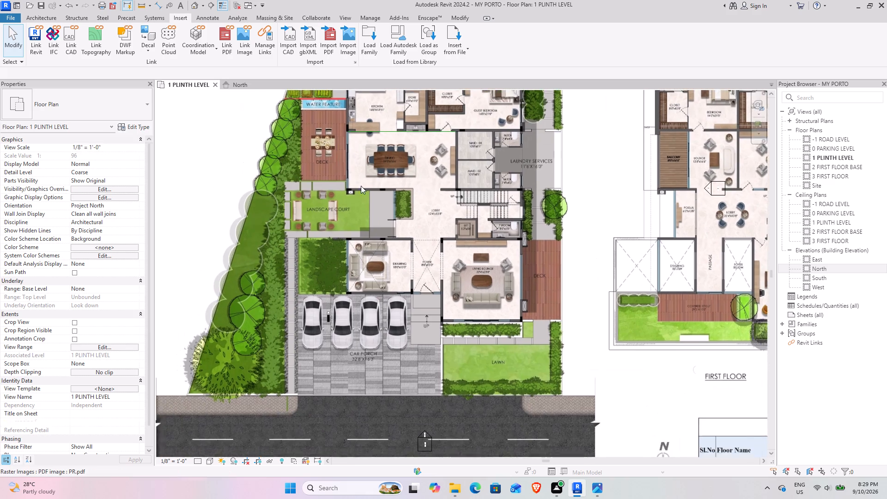
Examine the drawing room, foyer, lobby and living lounge walls on the scaled plan.
{"action": "scroll", "coordinate": [355, 286], "scroll_direction": "up", "scroll_amount": 4}
{"action": "middle_click_drag", "start_coordinate": [383, 207], "coordinate": [319, 244]}
{"action": "scroll", "coordinate": [383, 250], "scroll_direction": "up", "scroll_amount": 4}
{"action": "middle_click_drag", "start_coordinate": [402, 245], "coordinate": [360, 215]}
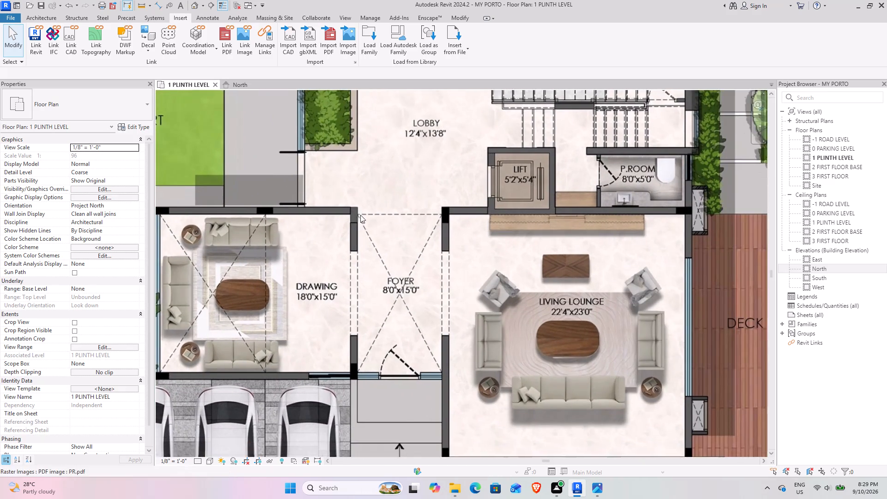
{"action": "scroll", "coordinate": [377, 201], "scroll_direction": "down", "scroll_amount": 3}
{"action": "middle_click_drag", "start_coordinate": [364, 187], "coordinate": [345, 218]}
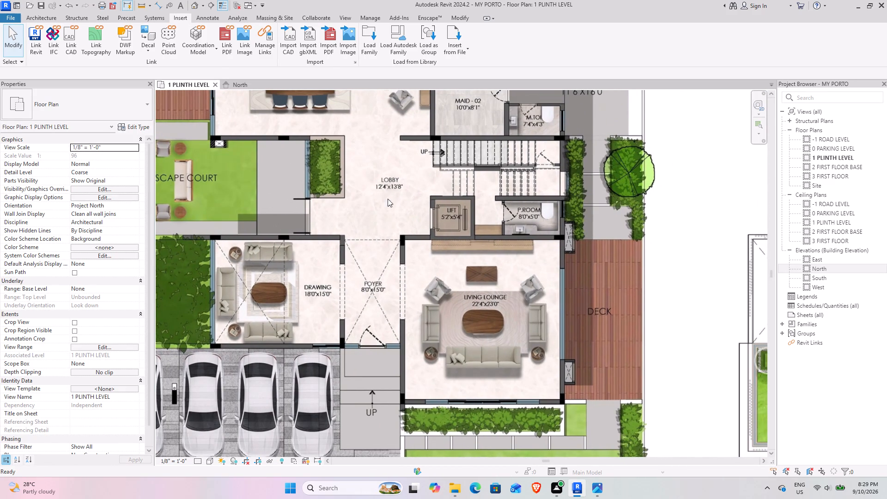
{"action": "middle_click_drag", "start_coordinate": [128, 285], "coordinate": [122, 284]}
{"action": "middle_click_drag", "start_coordinate": [234, 259], "coordinate": [273, 244]}
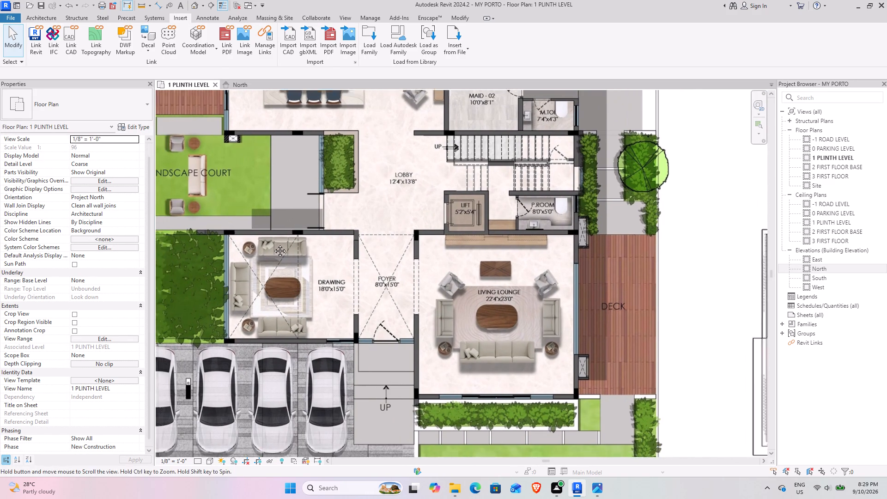
{"action": "middle_click_drag", "start_coordinate": [273, 244], "coordinate": [294, 235]}
{"action": "scroll", "coordinate": [248, 201], "scroll_direction": "up", "scroll_amount": 3}
{"action": "middle_click_drag", "start_coordinate": [291, 260], "coordinate": [330, 264]}
{"action": "scroll", "coordinate": [346, 267], "scroll_direction": "down", "scroll_amount": 2}
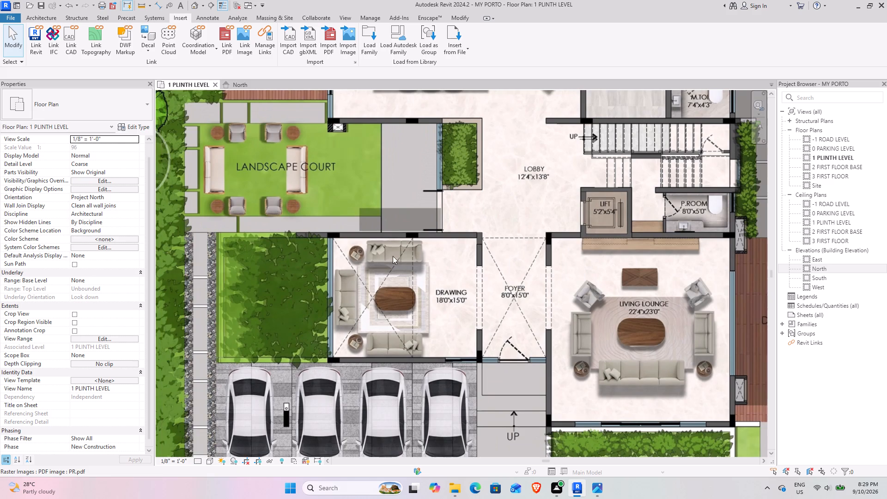
{"action": "middle_click_drag", "start_coordinate": [404, 246], "coordinate": [363, 231]}
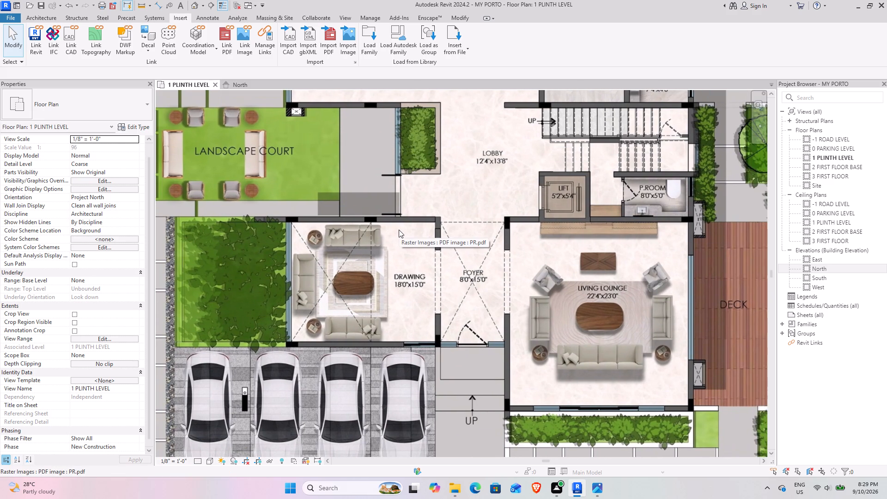
{"action": "scroll", "coordinate": [312, 220], "scroll_direction": "up", "scroll_amount": 2}
{"action": "middle_click_drag", "start_coordinate": [297, 240], "coordinate": [330, 210]}
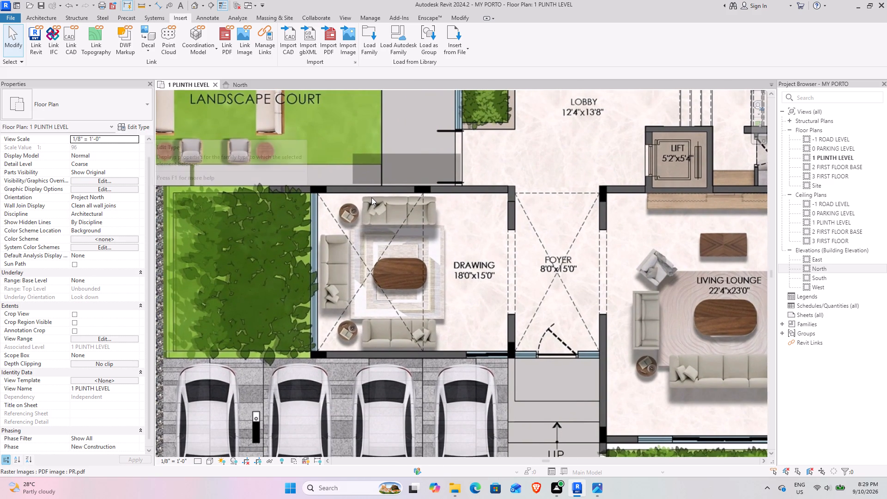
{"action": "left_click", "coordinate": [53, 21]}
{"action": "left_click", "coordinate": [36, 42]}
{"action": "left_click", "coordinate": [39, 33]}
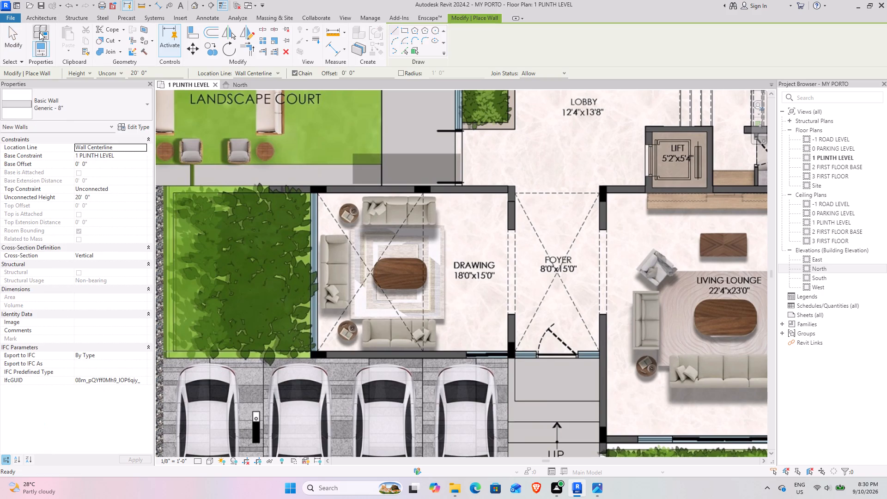
Measure the thickness of the drawing room wall that faces the landscape court.
{"action": "left_click", "coordinate": [141, 6]}
{"action": "scroll", "coordinate": [424, 251], "scroll_direction": "up", "scroll_amount": 4}
{"action": "scroll", "coordinate": [297, 117], "scroll_direction": "up", "scroll_amount": 4}
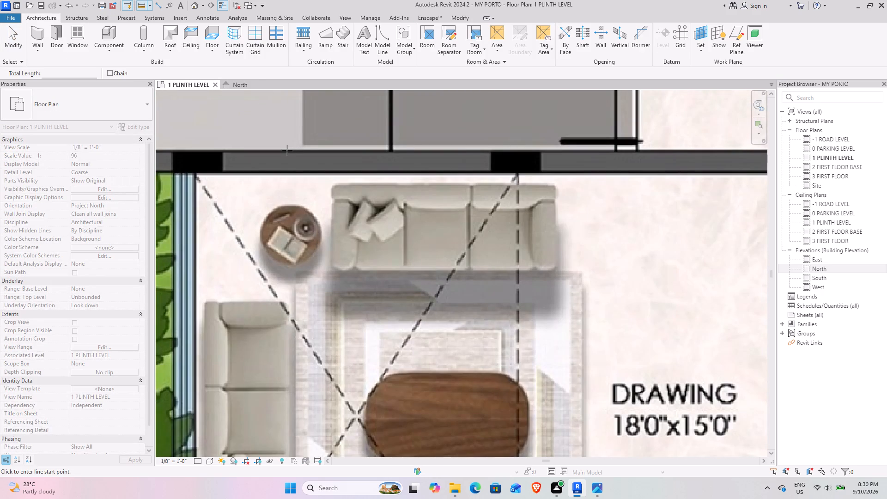
{"action": "left_click", "coordinate": [287, 151]}
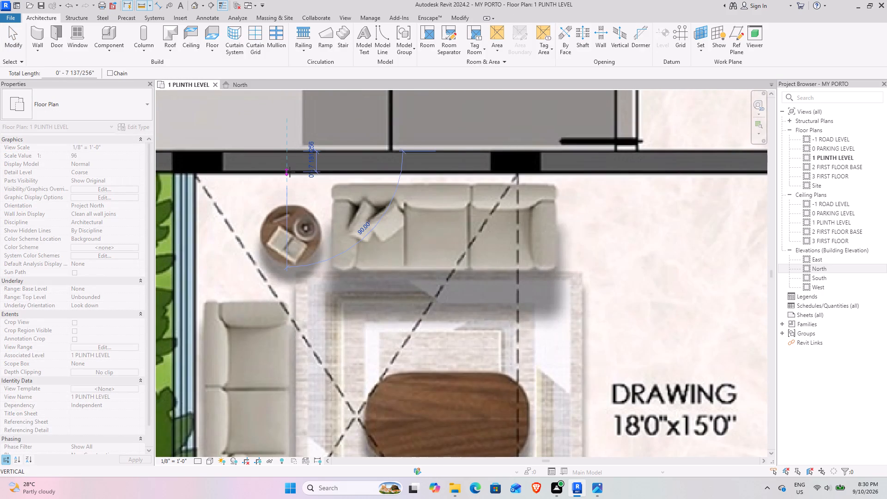
{"action": "scroll", "coordinate": [289, 172], "scroll_direction": "up", "scroll_amount": 3}
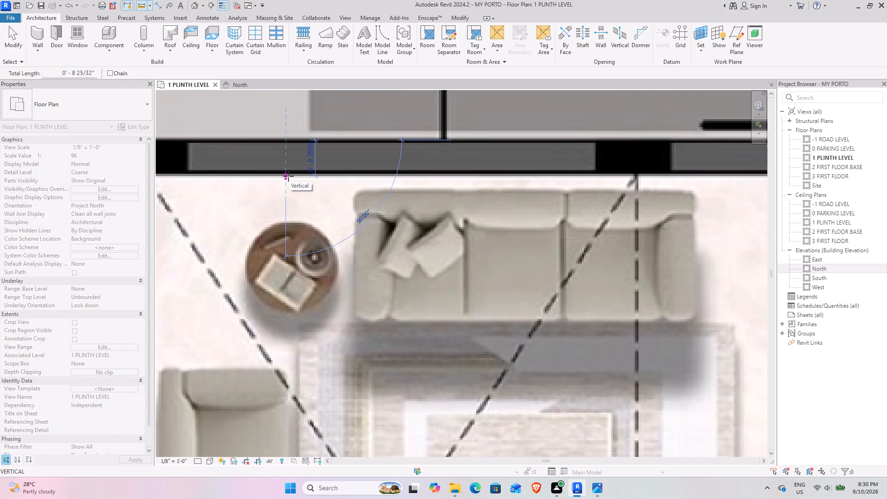
{"action": "scroll", "coordinate": [287, 182], "scroll_direction": "down", "scroll_amount": 7}
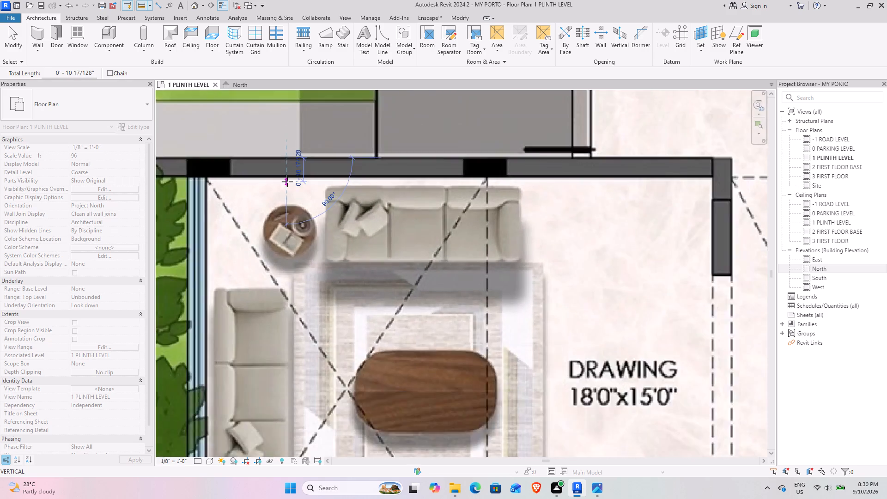
{"action": "scroll", "coordinate": [287, 182], "scroll_direction": "down", "scroll_amount": 8}
{"action": "key", "text": "Escape"}
{"action": "key", "text": "Escape"}
Duplicate the Generic - 8" basic wall type under the name 9.
{"action": "middle_click_drag", "start_coordinate": [300, 200], "coordinate": [299, 213]}
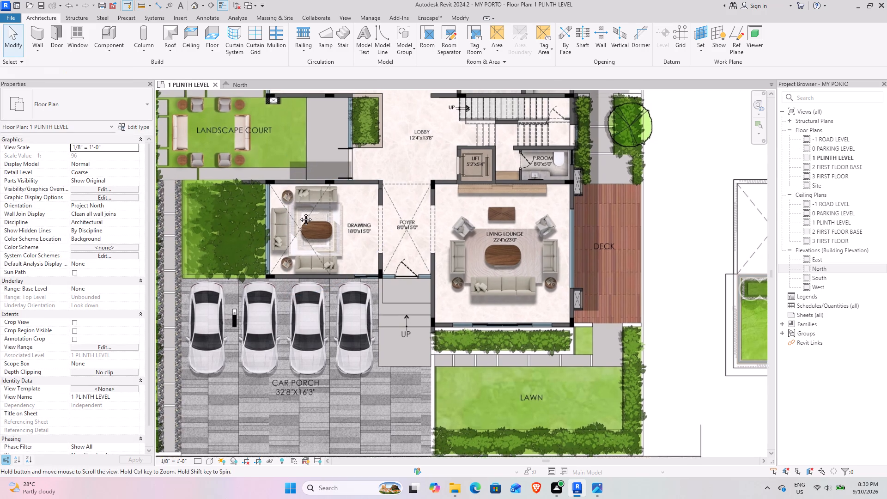
{"action": "middle_click_drag", "start_coordinate": [299, 213], "coordinate": [301, 234]}
{"action": "scroll", "coordinate": [475, 373], "scroll_direction": "up", "scroll_amount": 4}
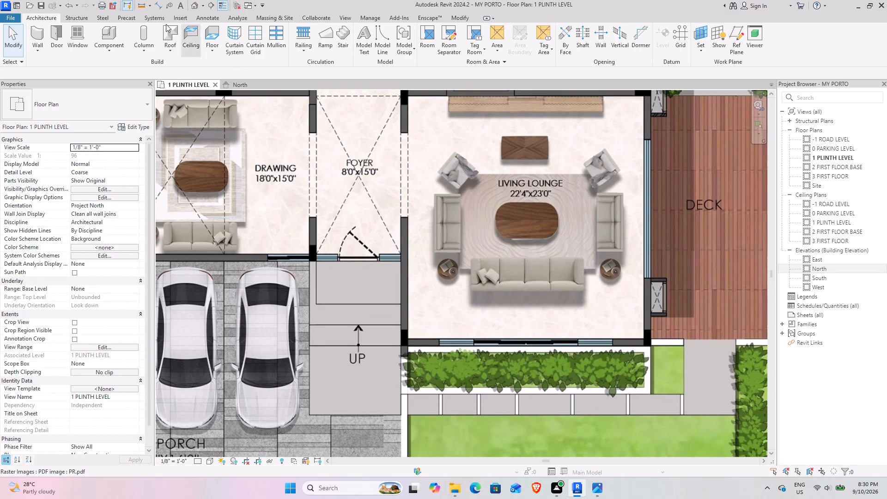
{"action": "left_click", "coordinate": [39, 37]}
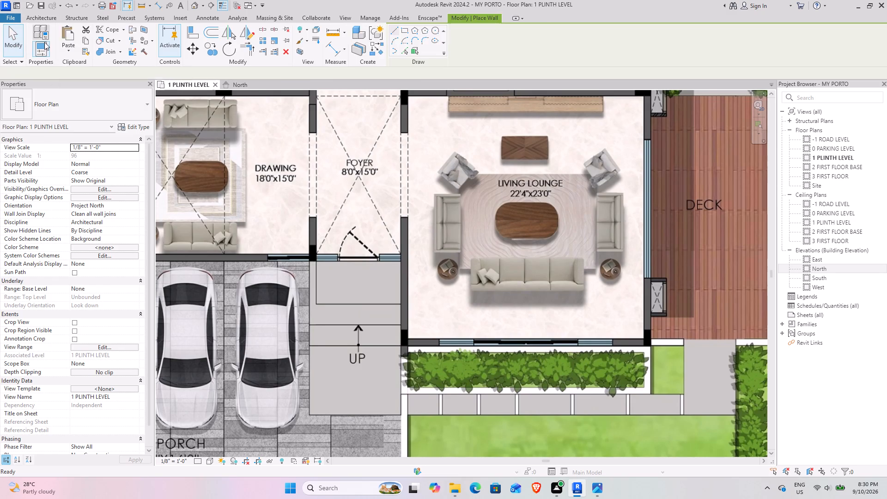
{"action": "left_click", "coordinate": [131, 131]}
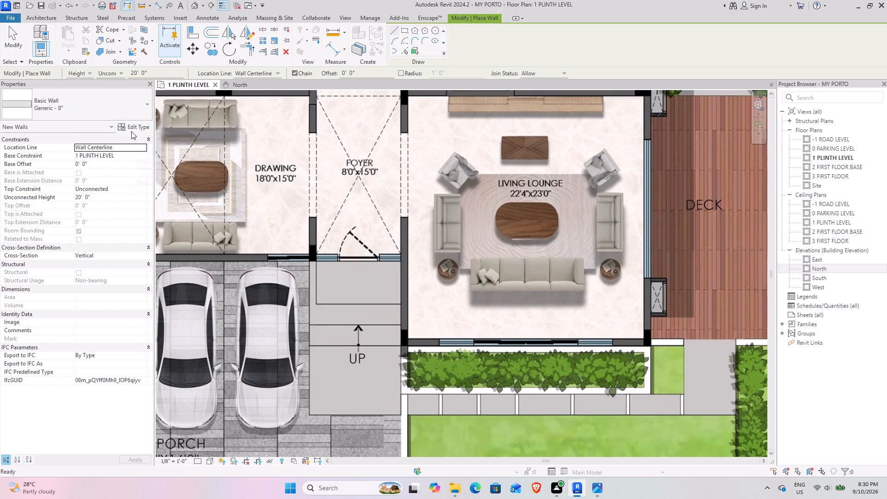
{"action": "left_click", "coordinate": [606, 139]}
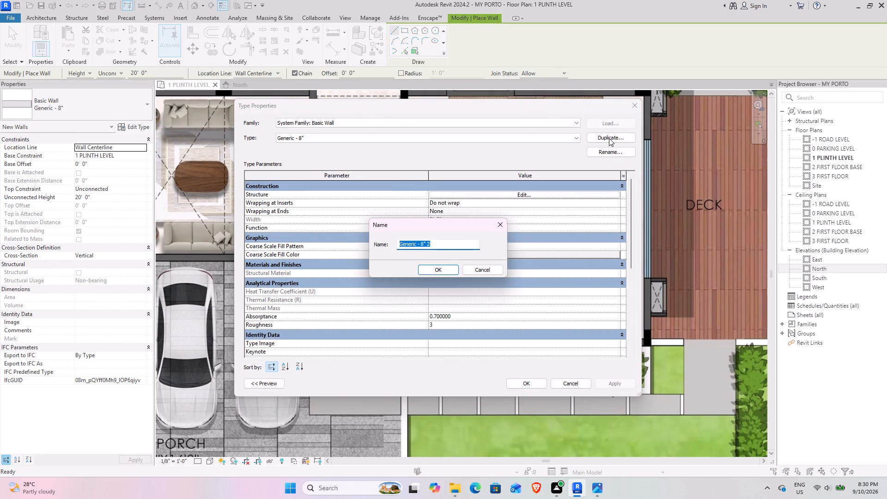
{"action": "key", "text": "9"}
{"action": "key", "text": "Return"}
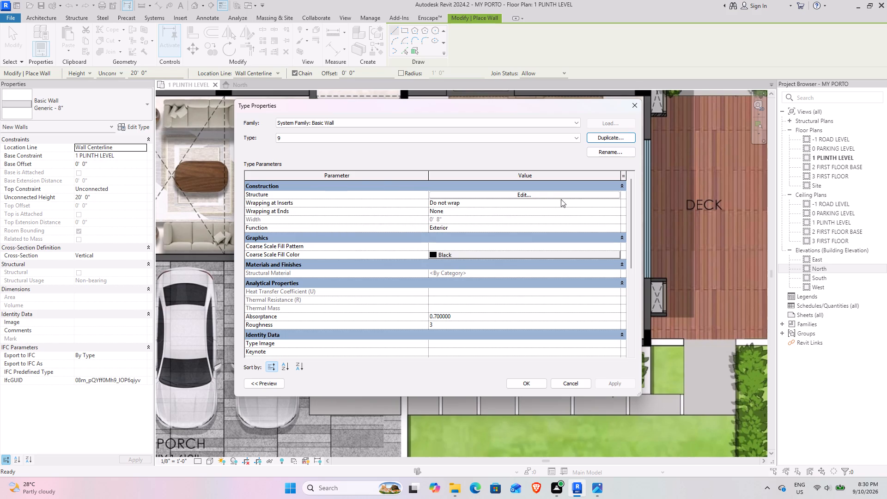
Set the structure layer thickness of wall type 9 to 9" and apply the type for new walls.
{"action": "left_click", "coordinate": [559, 191]}
{"action": "left_click", "coordinate": [462, 190]}
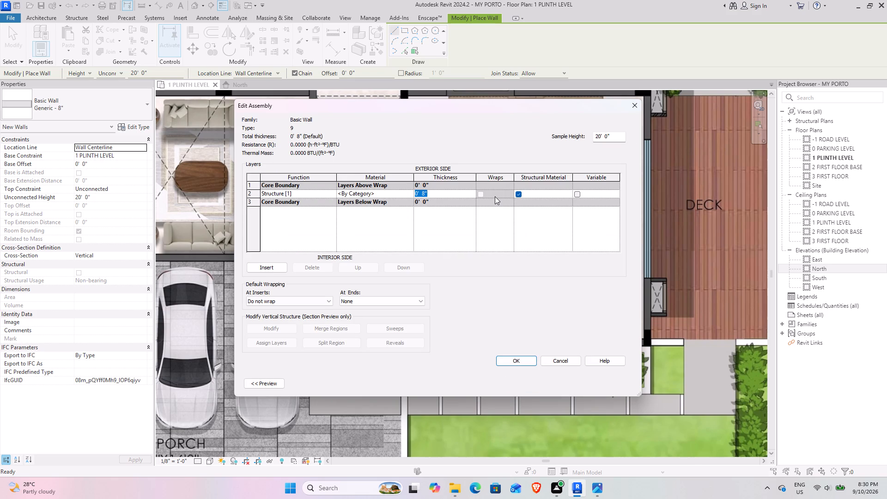
{"action": "type", "text": "9\""}
{"action": "key", "text": "Return"}
{"action": "left_click", "coordinate": [530, 359]}
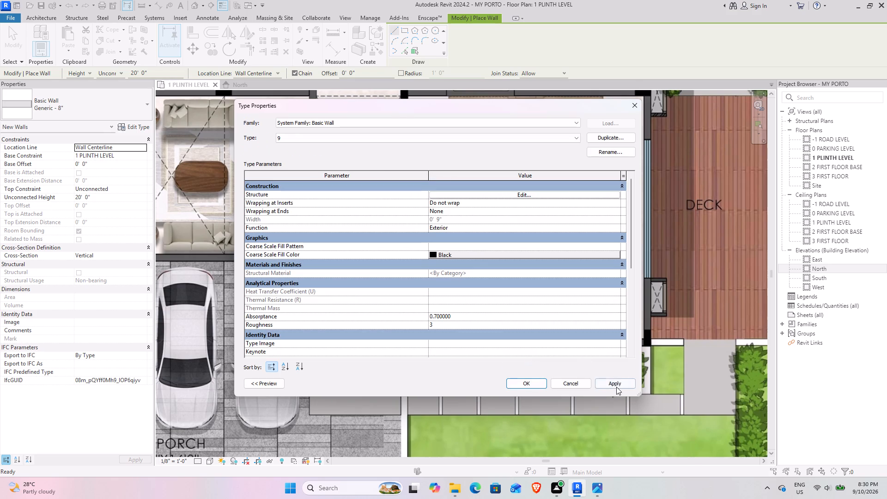
{"action": "left_click", "coordinate": [616, 387]}
{"action": "left_click", "coordinate": [536, 384]}
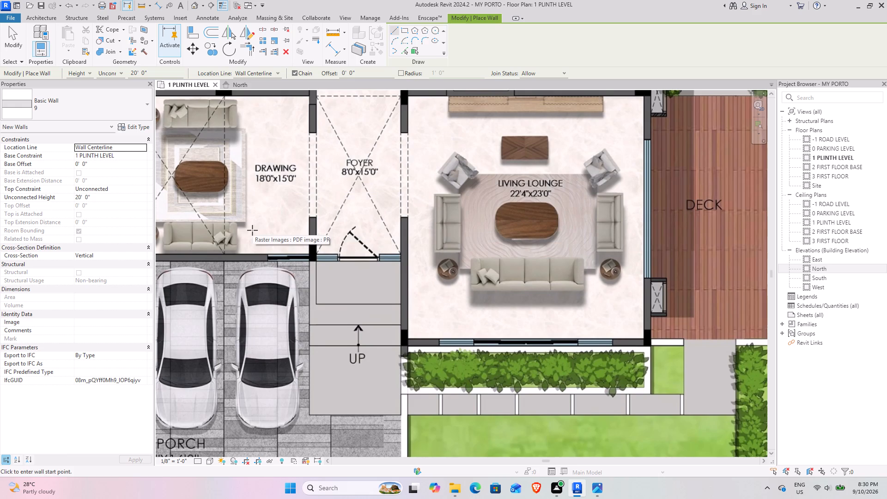
Set the top constraint for new walls to level 2 FIRST FLOOR BASE.
{"action": "middle_click_drag", "start_coordinate": [252, 230], "coordinate": [438, 236]}
{"action": "left_click", "coordinate": [143, 189]}
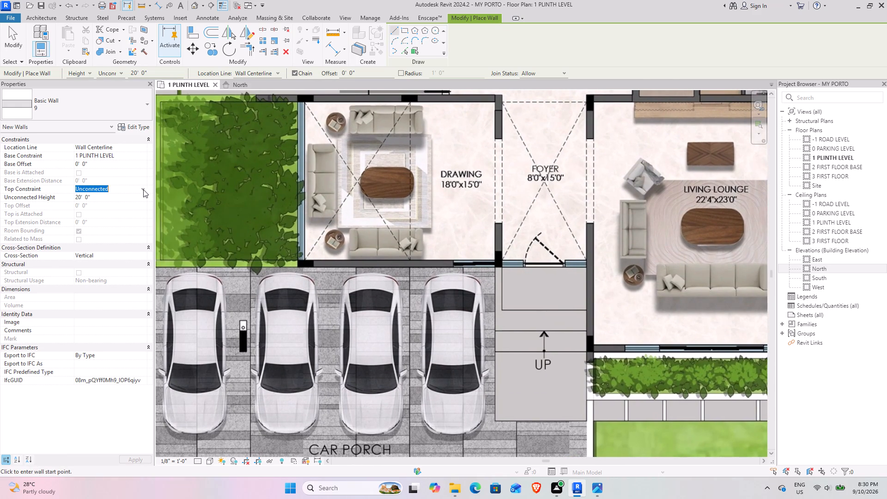
{"action": "left_click", "coordinate": [131, 226]}
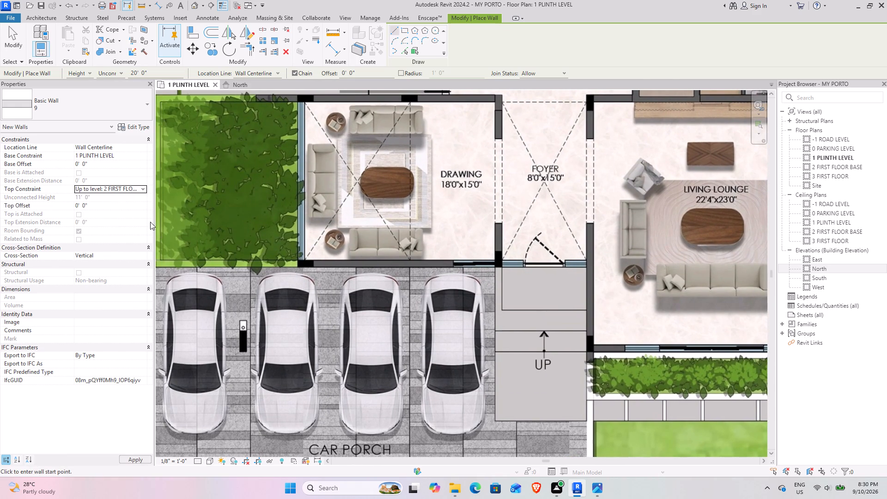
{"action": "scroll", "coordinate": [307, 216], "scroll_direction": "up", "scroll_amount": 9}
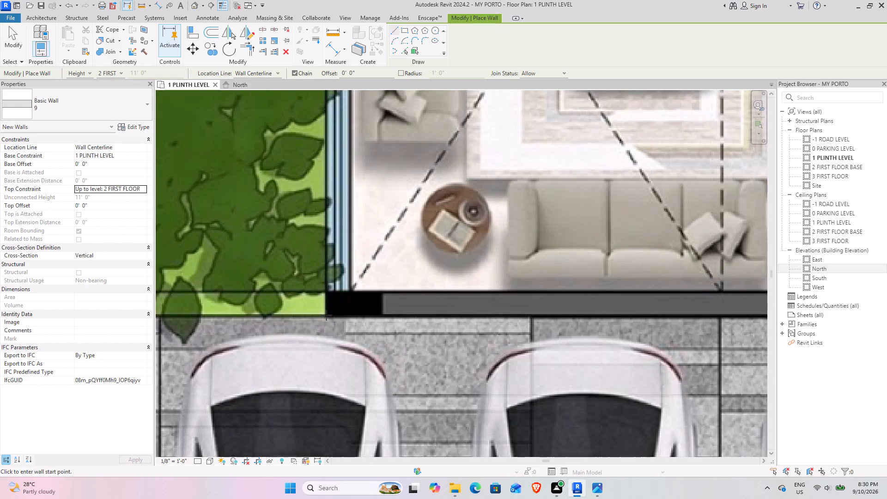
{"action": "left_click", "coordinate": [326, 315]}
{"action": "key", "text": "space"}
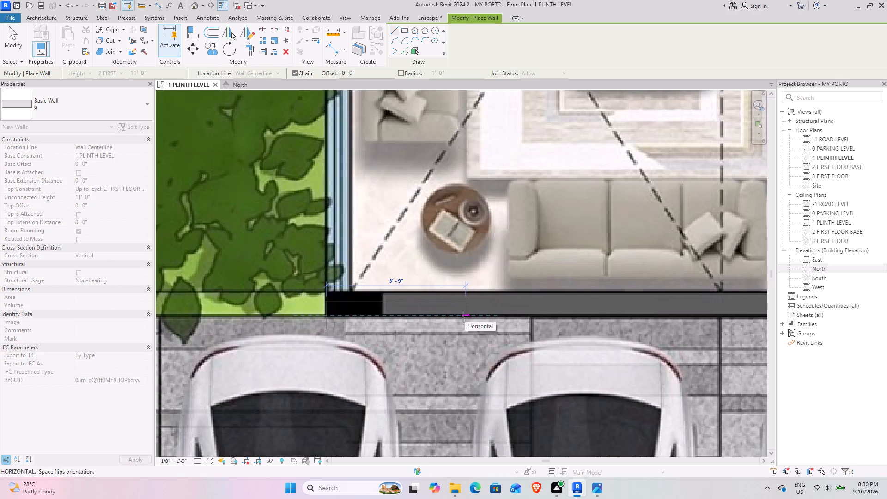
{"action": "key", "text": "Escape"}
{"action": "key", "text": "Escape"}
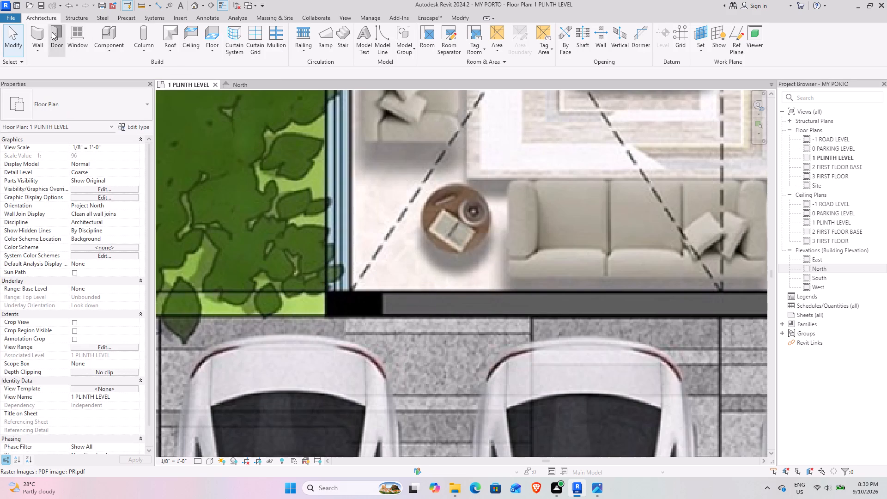
Draw a type 9 wall located by Finish Face: Exterior along the drawing room's car porch side, from the outer corner to just short of the foyer column.
{"action": "left_click", "coordinate": [36, 33]}
{"action": "left_click", "coordinate": [278, 73]}
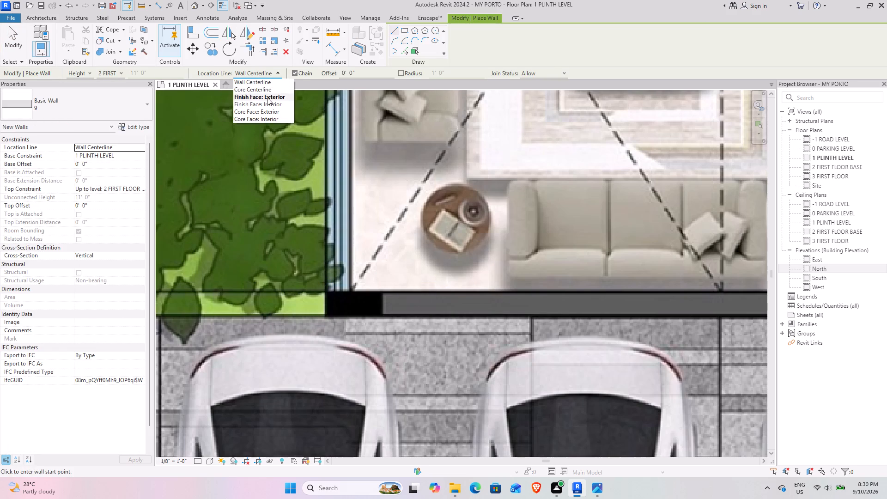
{"action": "left_click", "coordinate": [267, 97]}
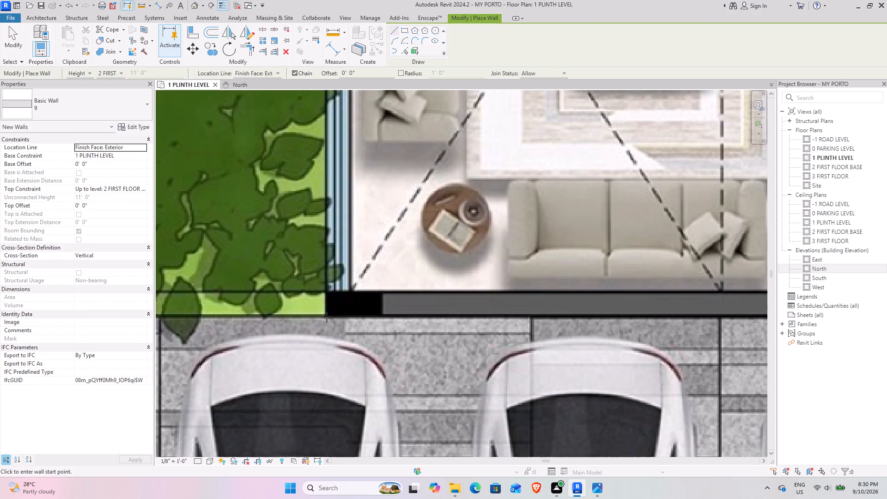
{"action": "left_click", "coordinate": [327, 316]}
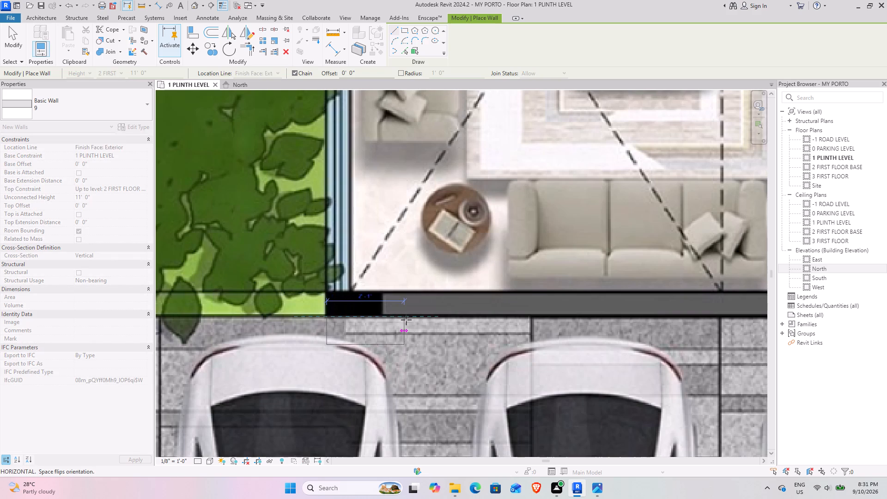
{"action": "key", "text": "space"}
{"action": "scroll", "coordinate": [515, 322], "scroll_direction": "down", "scroll_amount": 4}
{"action": "middle_click_drag", "start_coordinate": [635, 333], "coordinate": [259, 307]}
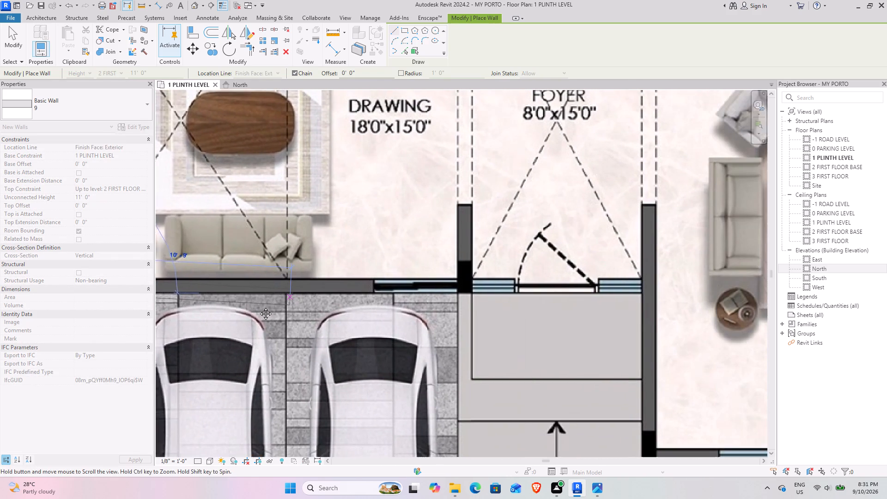
{"action": "middle_click_drag", "start_coordinate": [259, 307], "coordinate": [256, 307]}
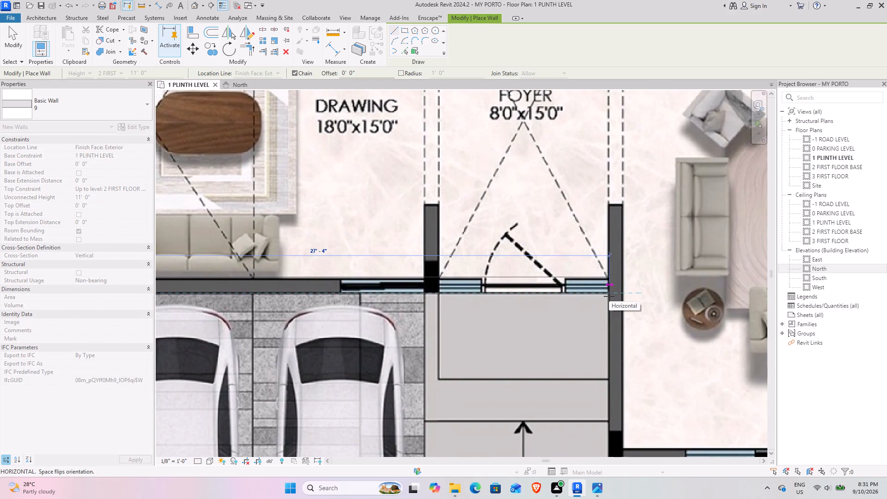
{"action": "scroll", "coordinate": [609, 296], "scroll_direction": "up", "scroll_amount": 7}
{"action": "scroll", "coordinate": [332, 302], "scroll_direction": "down", "scroll_amount": 4}
{"action": "middle_click_drag", "start_coordinate": [325, 300], "coordinate": [535, 306]}
{"action": "left_click", "coordinate": [398, 306]}
{"action": "key", "text": "Escape"}
{"action": "scroll", "coordinate": [437, 289], "scroll_direction": "down", "scroll_amount": 4}
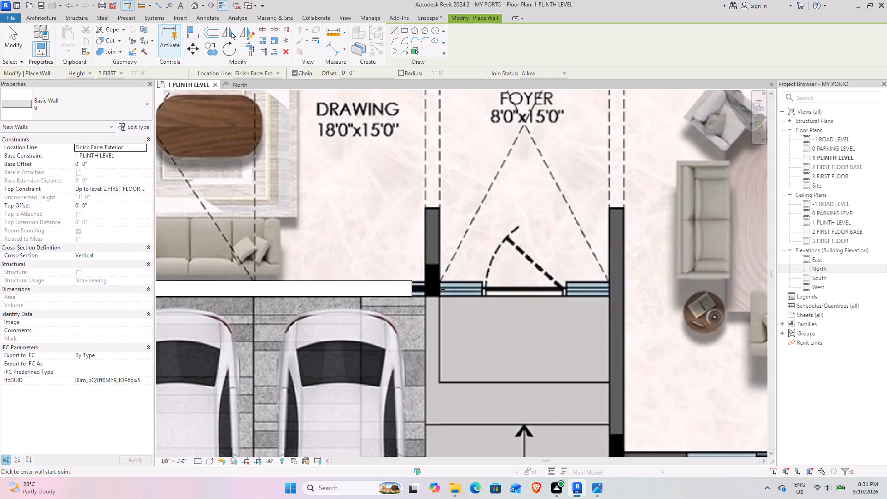
Examine the drawing room, foyer and living lounge walls on the ground floor plan against the same area of the first floor plan.
{"action": "middle_click_drag", "start_coordinate": [478, 281], "coordinate": [474, 385]}
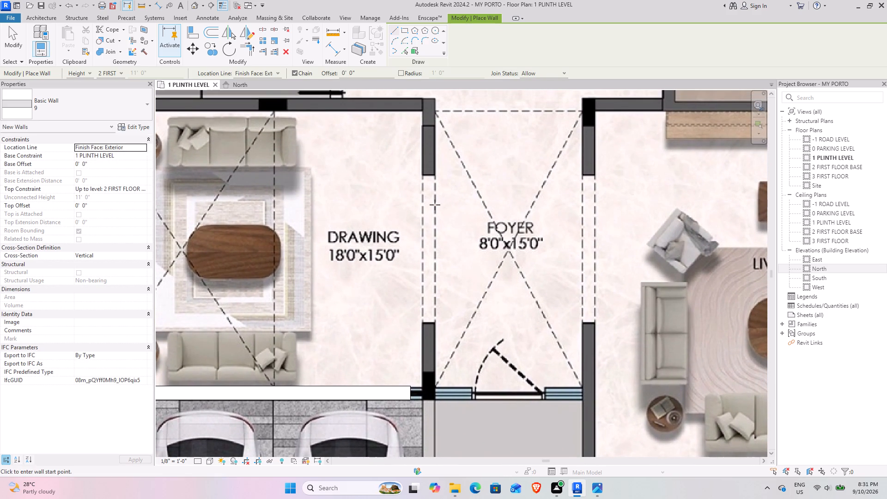
{"action": "middle_click_drag", "start_coordinate": [435, 205], "coordinate": [446, 286]}
{"action": "scroll", "coordinate": [449, 182], "scroll_direction": "up", "scroll_amount": 8}
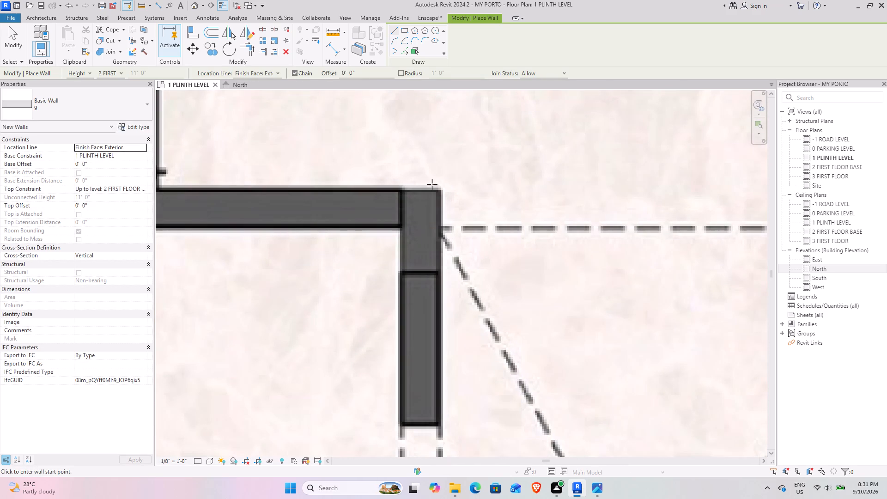
{"action": "scroll", "coordinate": [438, 194], "scroll_direction": "down", "scroll_amount": 10}
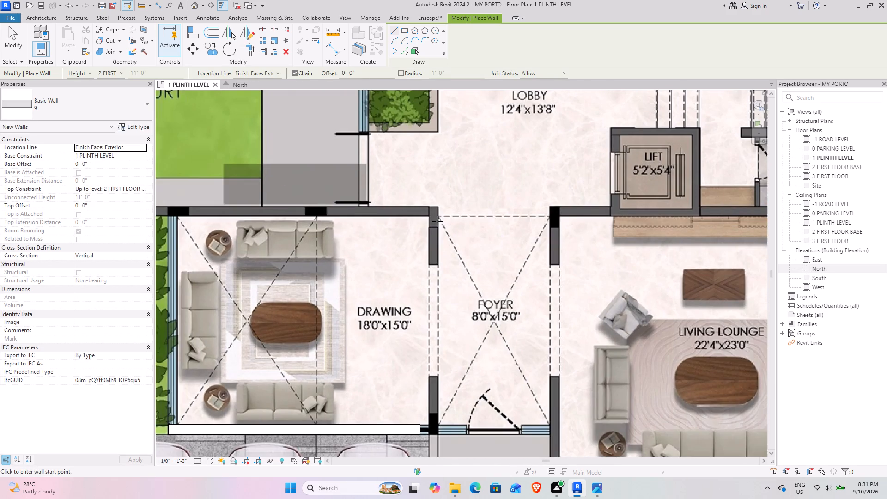
{"action": "scroll", "coordinate": [456, 272], "scroll_direction": "down", "scroll_amount": 10}
{"action": "middle_click_drag", "start_coordinate": [628, 278], "coordinate": [457, 276]}
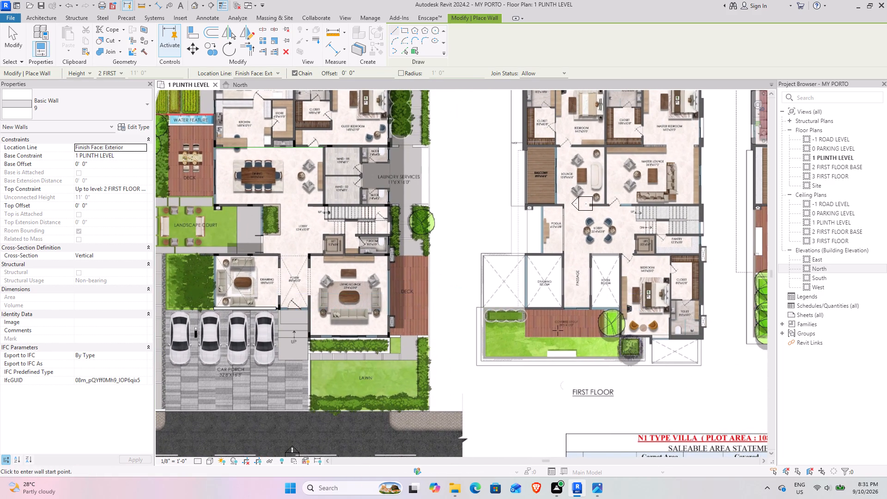
{"action": "scroll", "coordinate": [627, 288], "scroll_direction": "up", "scroll_amount": 8}
{"action": "scroll", "coordinate": [449, 305], "scroll_direction": "down", "scroll_amount": 5}
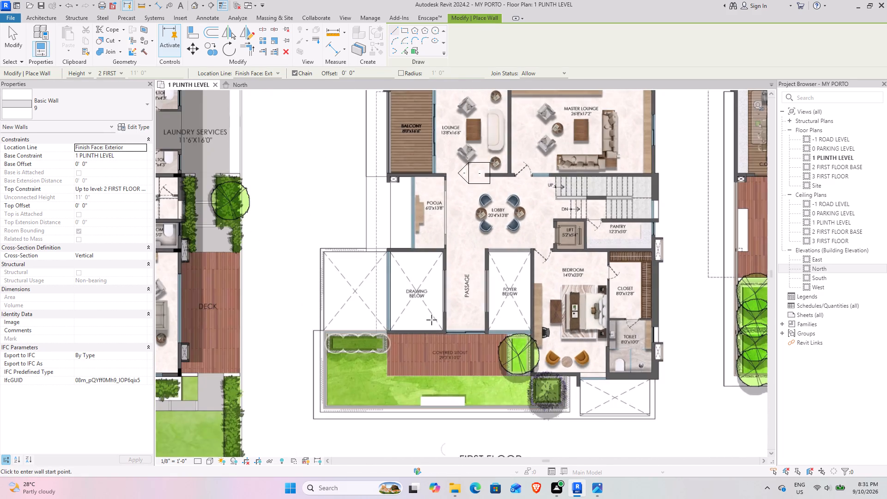
{"action": "scroll", "coordinate": [430, 320], "scroll_direction": "down", "scroll_amount": 4}
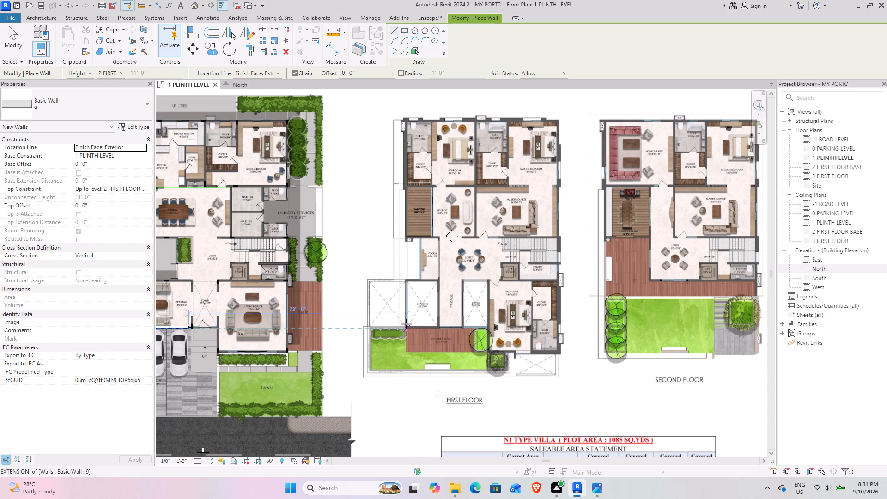
{"action": "middle_click_drag", "start_coordinate": [405, 324], "coordinate": [591, 306]}
{"action": "scroll", "coordinate": [428, 285], "scroll_direction": "up", "scroll_amount": 4}
{"action": "scroll", "coordinate": [370, 301], "scroll_direction": "up", "scroll_amount": 3}
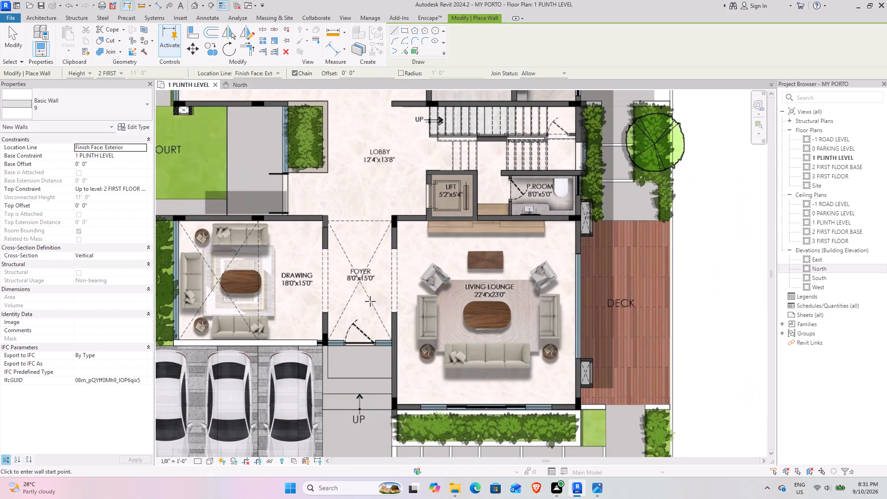
{"action": "middle_click_drag", "start_coordinate": [389, 288], "coordinate": [342, 303]}
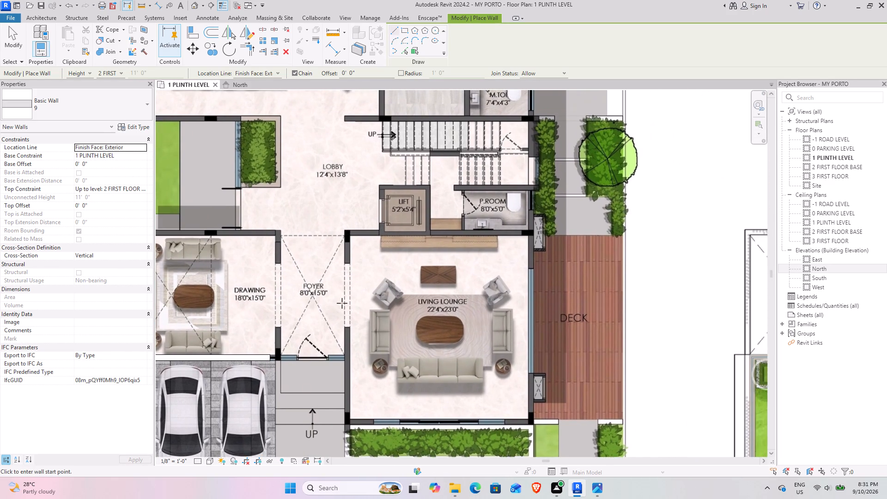
{"action": "scroll", "coordinate": [342, 303], "scroll_direction": "down", "scroll_amount": 3}
{"action": "middle_click_drag", "start_coordinate": [457, 286], "coordinate": [367, 283]}
{"action": "middle_click_drag", "start_coordinate": [366, 282], "coordinate": [397, 272]}
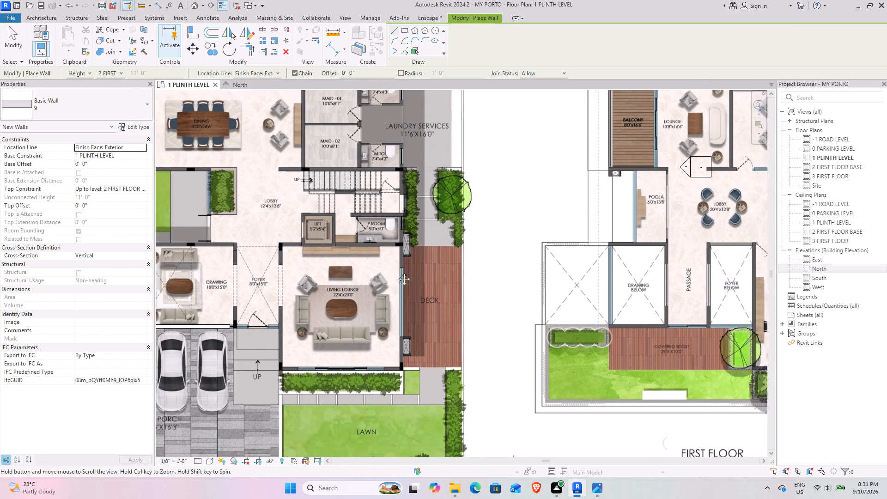
Switch to the photo viewer and examine the villa's exterior render around the car porch and front facade, then return to Revit.
{"action": "middle_click_drag", "start_coordinate": [397, 272], "coordinate": [472, 269]}
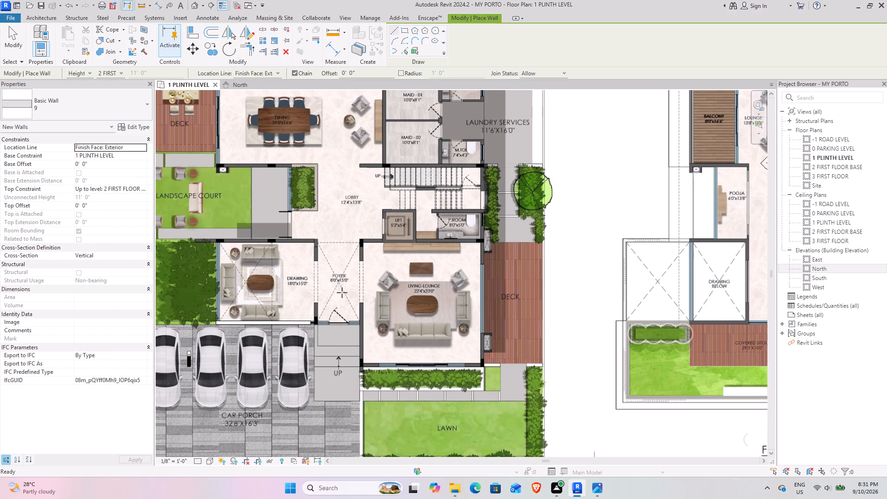
{"action": "key", "text": "alt+Tab"}
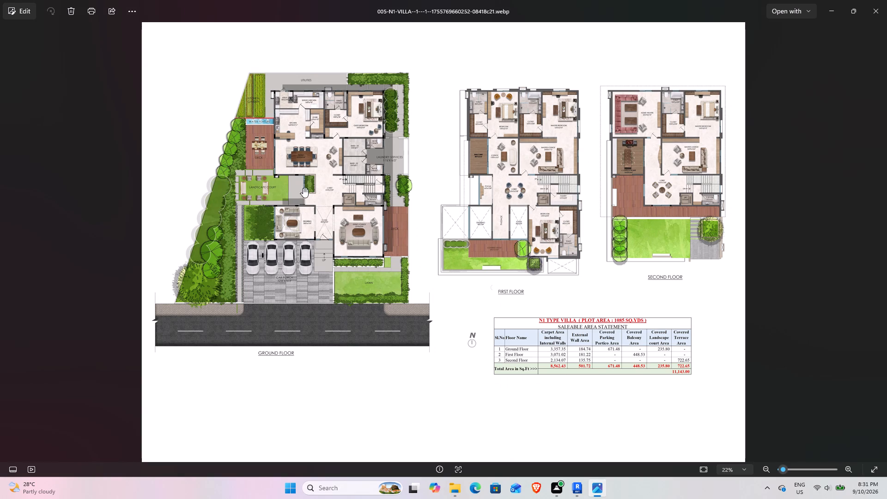
{"action": "key", "text": "Left"}
{"action": "key", "text": "Left"}
{"action": "key", "text": "Right"}
{"action": "scroll", "coordinate": [276, 286], "scroll_direction": "up", "scroll_amount": 2}
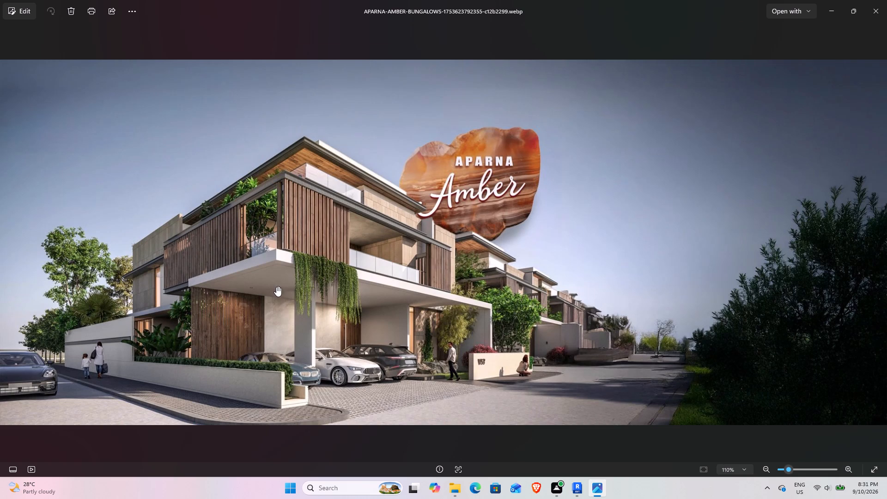
{"action": "scroll", "coordinate": [276, 286], "scroll_direction": "up", "scroll_amount": 2}
{"action": "scroll", "coordinate": [281, 337], "scroll_direction": "down", "scroll_amount": 3}
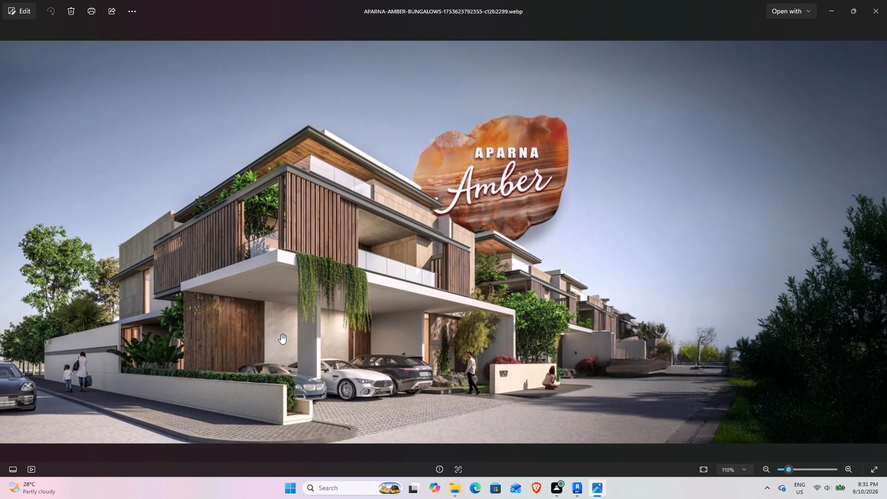
{"action": "key", "text": "alt+Tab"}
Draw a type 9 wall piece about 2'-5" long from the outer end of the drawing room's landscape court side wall.
{"action": "scroll", "coordinate": [292, 312], "scroll_direction": "up", "scroll_amount": 3}
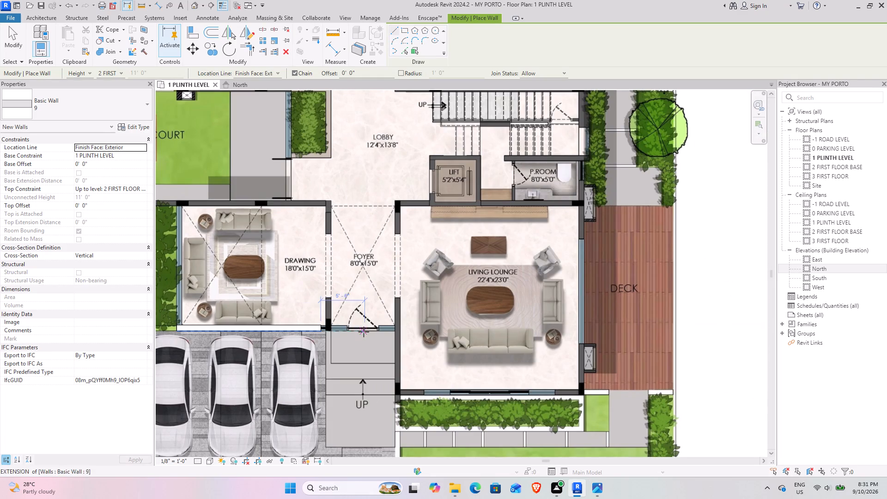
{"action": "scroll", "coordinate": [328, 201], "scroll_direction": "up", "scroll_amount": 8}
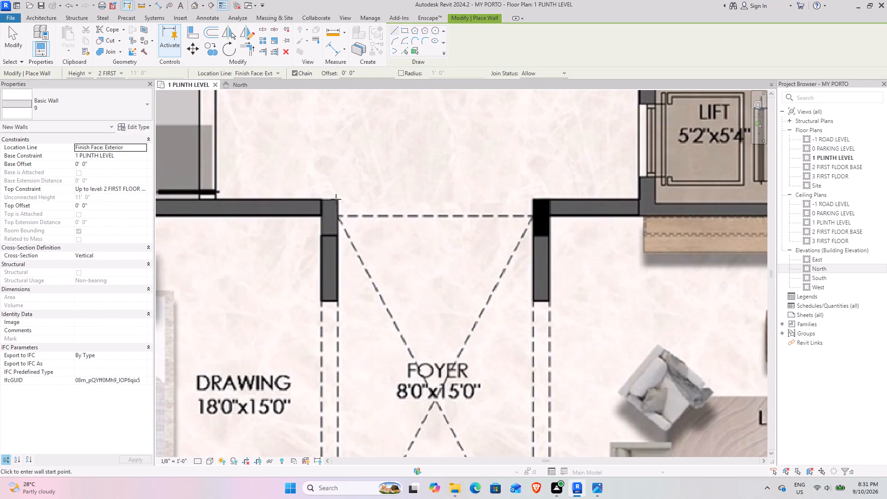
{"action": "scroll", "coordinate": [325, 276], "scroll_direction": "down", "scroll_amount": 4}
{"action": "middle_click_drag", "start_coordinate": [319, 279], "coordinate": [475, 210]}
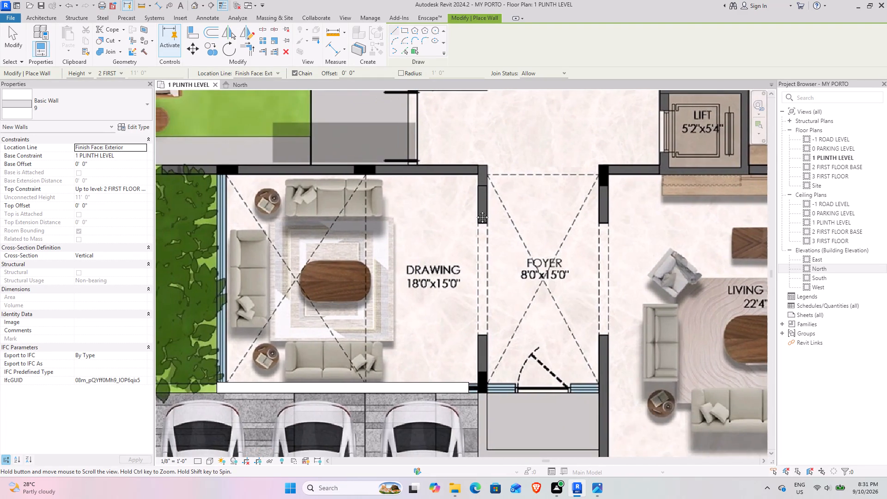
{"action": "middle_click_drag", "start_coordinate": [475, 210], "coordinate": [472, 237]}
{"action": "middle_click_drag", "start_coordinate": [365, 233], "coordinate": [504, 239]}
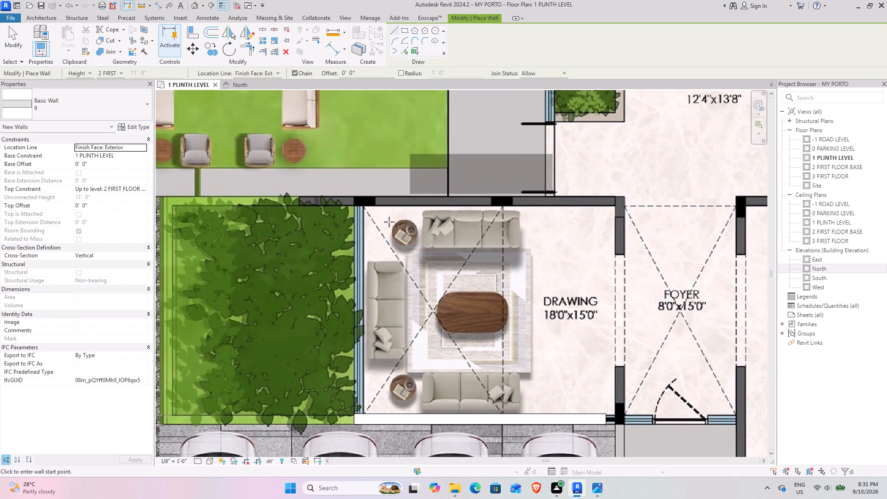
{"action": "scroll", "coordinate": [315, 190], "scroll_direction": "up", "scroll_amount": 9}
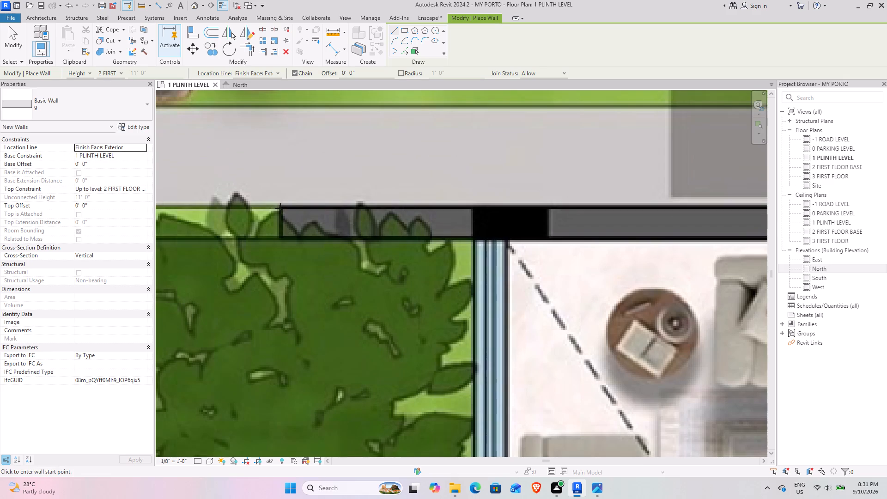
{"action": "left_click", "coordinate": [282, 207]}
{"action": "left_click", "coordinate": [402, 204]}
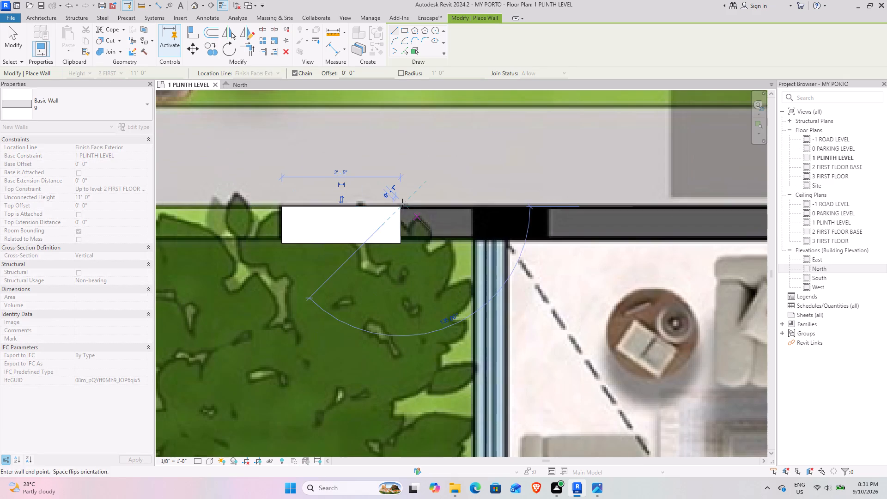
{"action": "scroll", "coordinate": [408, 204], "scroll_direction": "down", "scroll_amount": 4}
{"action": "middle_click_drag", "start_coordinate": [559, 218], "coordinate": [386, 232]}
{"action": "key", "text": "Escape"}
Draw a short type 9 wall along the foyer edge from the drawing room's lobby-side corner towards the car porch.
{"action": "scroll", "coordinate": [577, 233], "scroll_direction": "down", "scroll_amount": 4}
{"action": "middle_click_drag", "start_coordinate": [557, 220], "coordinate": [414, 208]}
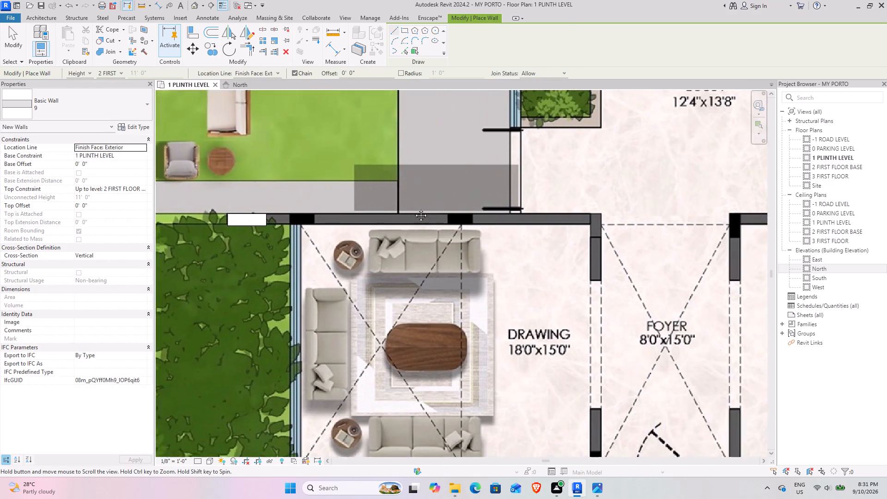
{"action": "middle_click_drag", "start_coordinate": [414, 208], "coordinate": [360, 207]}
{"action": "middle_click_drag", "start_coordinate": [473, 291], "coordinate": [444, 249]}
{"action": "scroll", "coordinate": [478, 190], "scroll_direction": "up", "scroll_amount": 4}
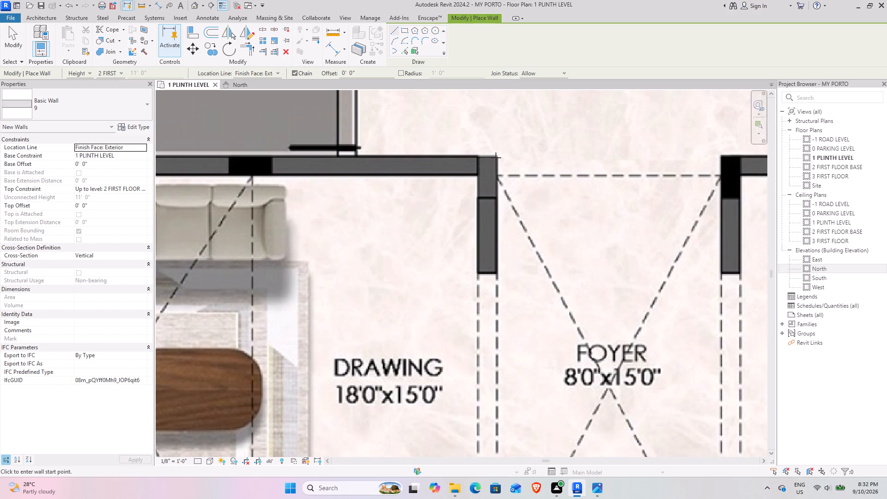
{"action": "left_click", "coordinate": [498, 156]}
{"action": "left_click", "coordinate": [500, 215]}
{"action": "key", "text": "Escape"}
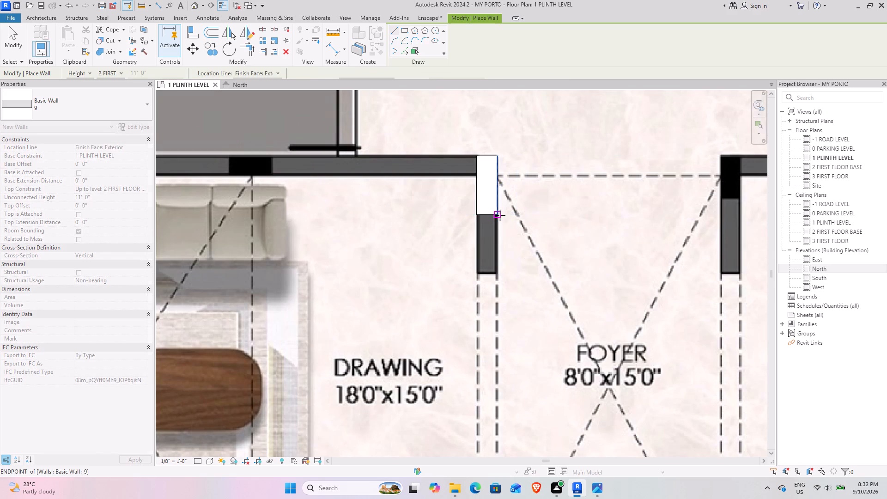
Draw a type 9 wall about 1'-11" long from the living lounge's lobby-side foyer corner, flipped to lie over the plan's column.
{"action": "scroll", "coordinate": [500, 215], "scroll_direction": "down", "scroll_amount": 6}
{"action": "middle_click_drag", "start_coordinate": [601, 219], "coordinate": [461, 214]}
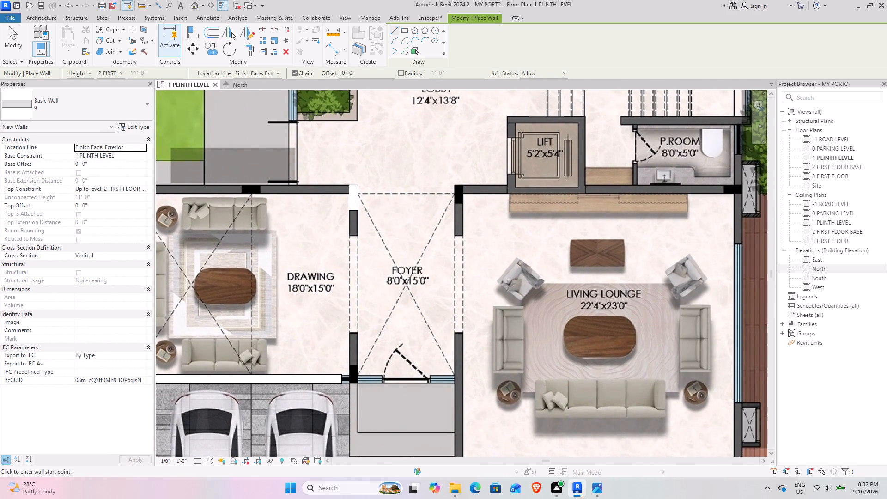
{"action": "middle_click_drag", "start_coordinate": [484, 341], "coordinate": [462, 321]}
{"action": "scroll", "coordinate": [447, 158], "scroll_direction": "up", "scroll_amount": 8}
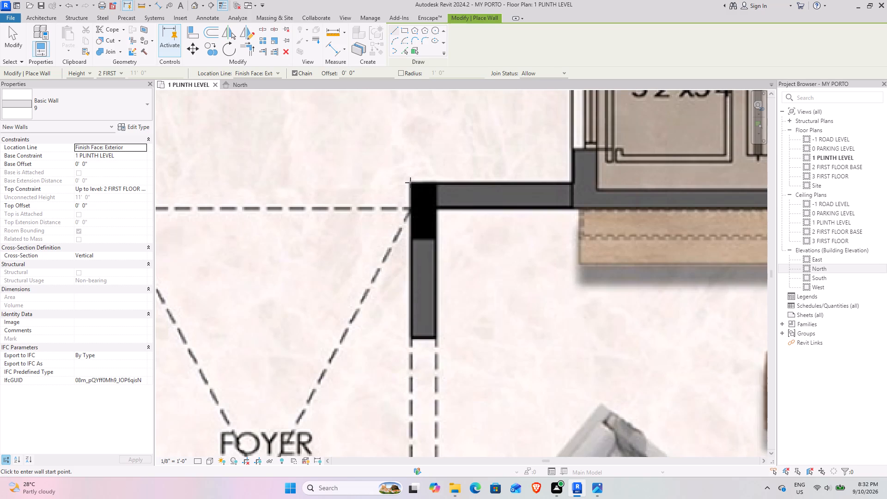
{"action": "left_click", "coordinate": [411, 182]}
{"action": "key", "text": "space"}
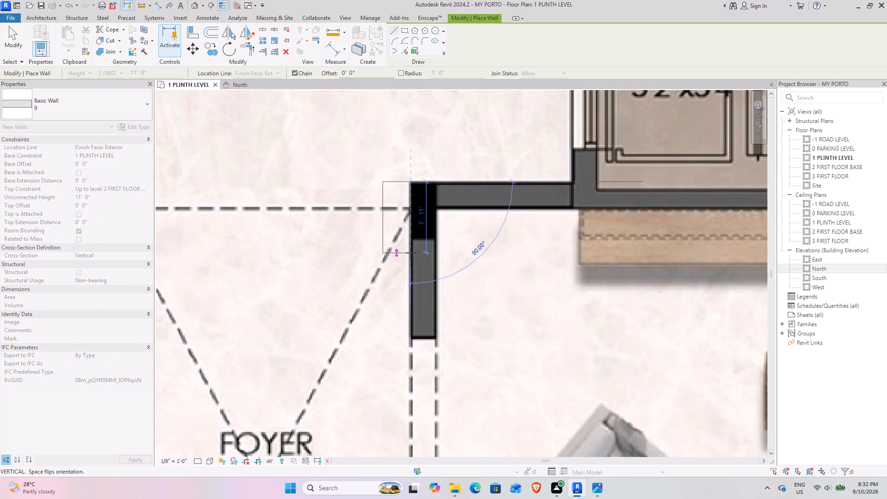
{"action": "left_click", "coordinate": [412, 253]}
{"action": "key", "text": "Escape"}
Draw a type 9 wall about 1'-2" long on the living lounge's lawn side, starting from the deck corner column.
{"action": "scroll", "coordinate": [412, 253], "scroll_direction": "down", "scroll_amount": 10}
{"action": "middle_click_drag", "start_coordinate": [395, 287], "coordinate": [394, 276]}
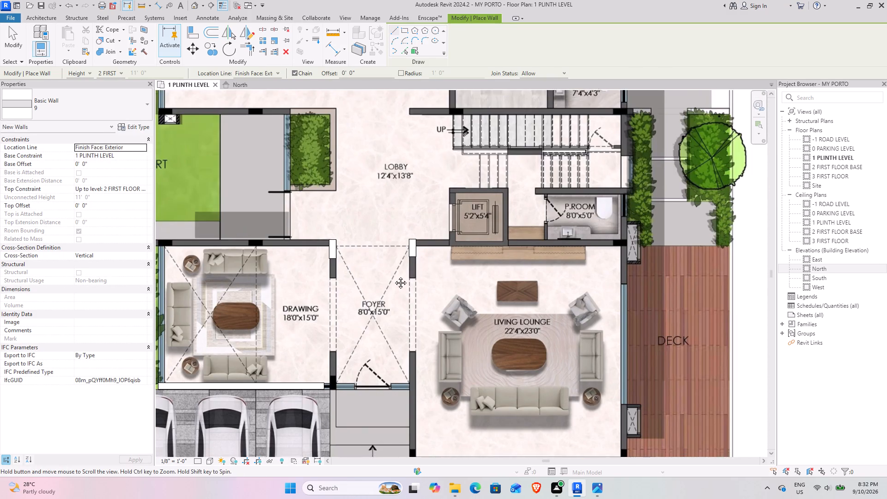
{"action": "middle_click_drag", "start_coordinate": [394, 276], "coordinate": [398, 213]}
{"action": "scroll", "coordinate": [417, 360], "scroll_direction": "up", "scroll_amount": 4}
{"action": "middle_click_drag", "start_coordinate": [417, 384], "coordinate": [402, 299]}
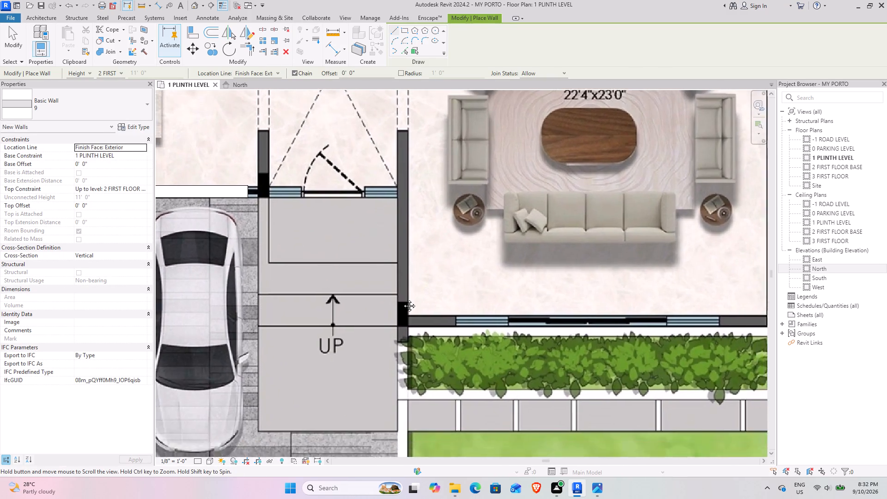
{"action": "middle_click_drag", "start_coordinate": [402, 299], "coordinate": [352, 227]}
{"action": "scroll", "coordinate": [437, 203], "scroll_direction": "down", "scroll_amount": 2}
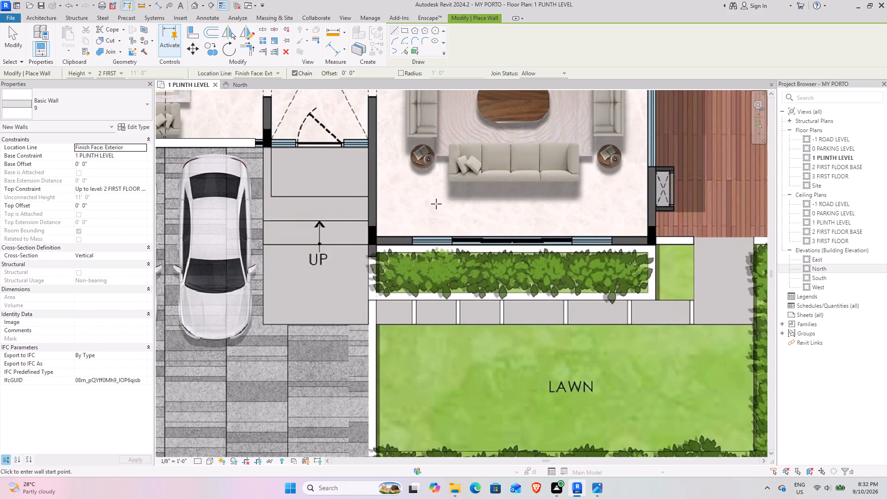
{"action": "middle_click_drag", "start_coordinate": [423, 203], "coordinate": [396, 233]}
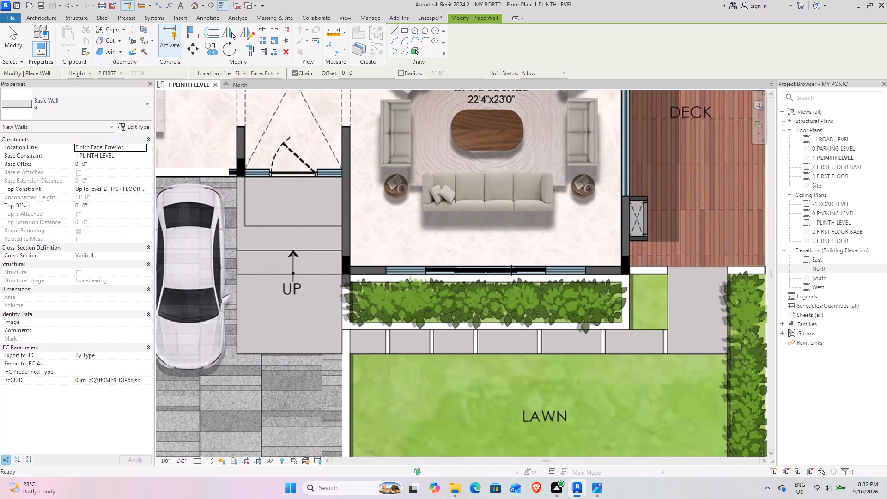
{"action": "scroll", "coordinate": [384, 258], "scroll_direction": "up", "scroll_amount": 3}
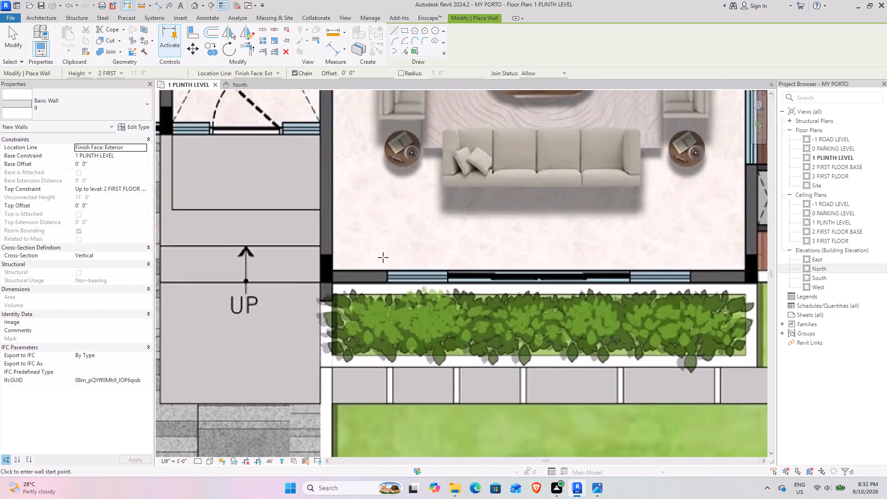
{"action": "scroll", "coordinate": [363, 265], "scroll_direction": "up", "scroll_amount": 4}
{"action": "scroll", "coordinate": [484, 267], "scroll_direction": "down", "scroll_amount": 4}
{"action": "middle_click_drag", "start_coordinate": [526, 240], "coordinate": [332, 270]}
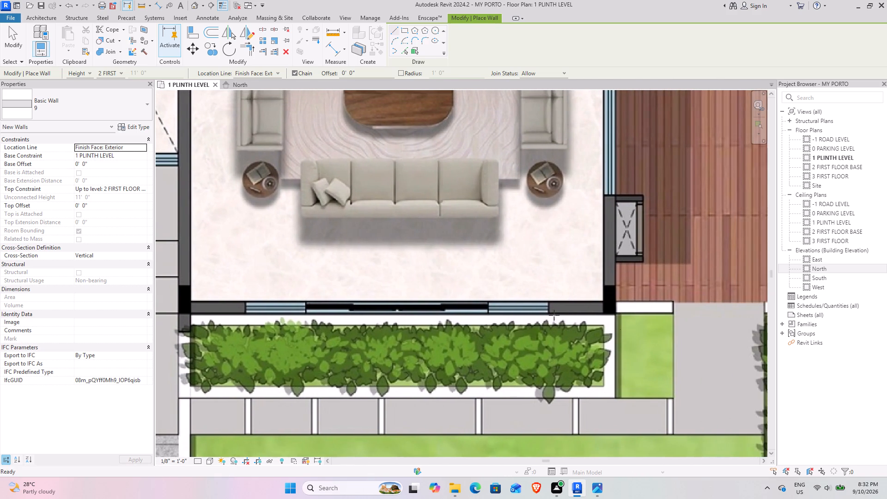
{"action": "scroll", "coordinate": [619, 311], "scroll_direction": "up", "scroll_amount": 8}
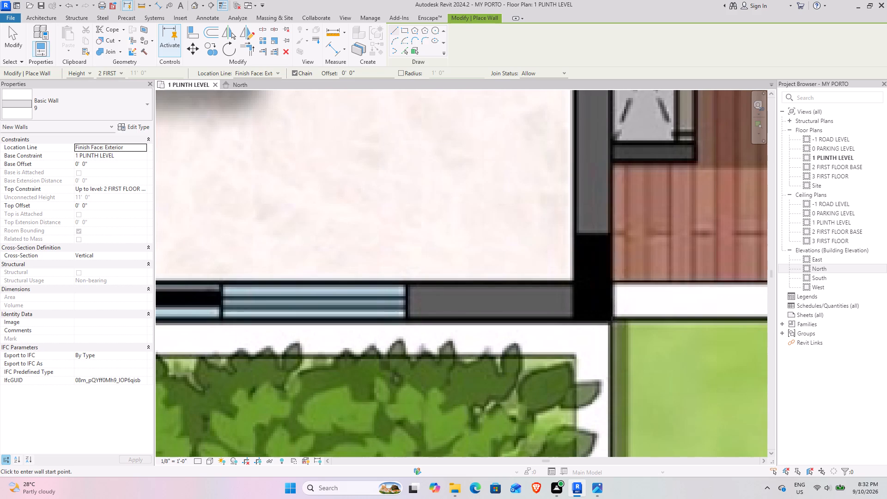
{"action": "left_click", "coordinate": [612, 322]}
{"action": "left_click", "coordinate": [546, 322]}
{"action": "scroll", "coordinate": [546, 317], "scroll_direction": "down", "scroll_amount": 4}
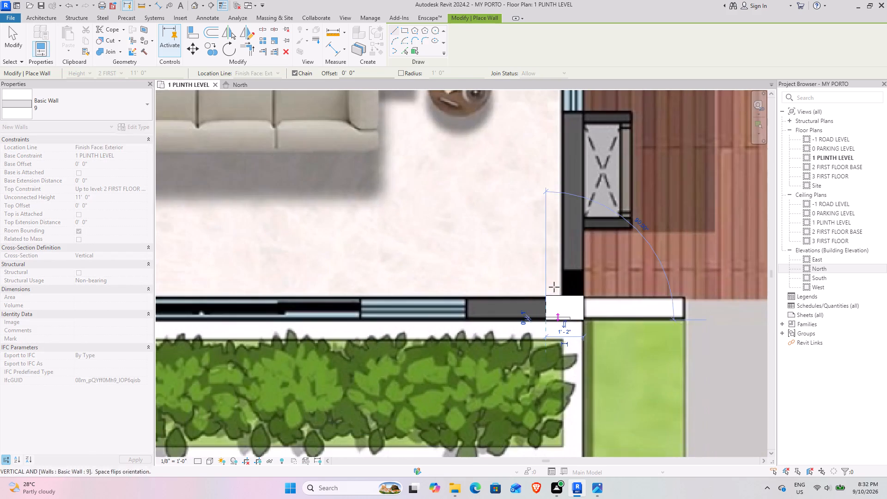
{"action": "key", "text": "Escape"}
Draw a short type 9 wall along the living lounge's deck side from the lawn-side corner, flipped to the plan wall's side.
{"action": "scroll", "coordinate": [554, 243], "scroll_direction": "down", "scroll_amount": 5}
{"action": "middle_click_drag", "start_coordinate": [553, 243], "coordinate": [473, 321]}
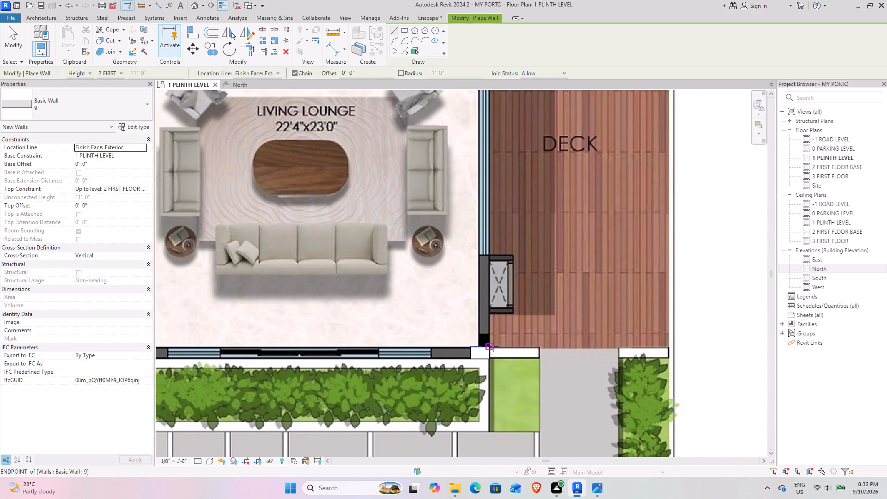
{"action": "left_click", "coordinate": [492, 346]}
{"action": "key", "text": "space"}
{"action": "left_click", "coordinate": [489, 327]}
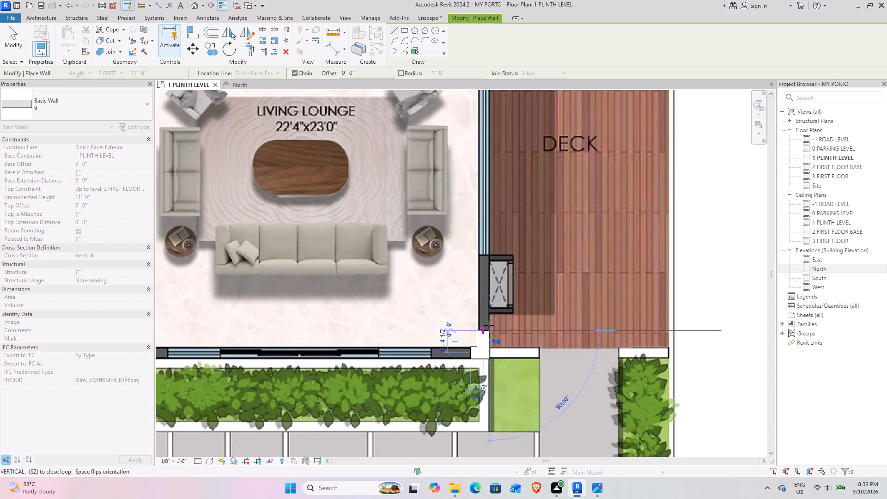
{"action": "key", "text": "Escape"}
Draw a type 9 wall about 1'-8" long from the living lounge's lobby-side foyer corner towards the lift.
{"action": "scroll", "coordinate": [508, 229], "scroll_direction": "down", "scroll_amount": 4}
{"action": "middle_click_drag", "start_coordinate": [501, 202], "coordinate": [468, 371]}
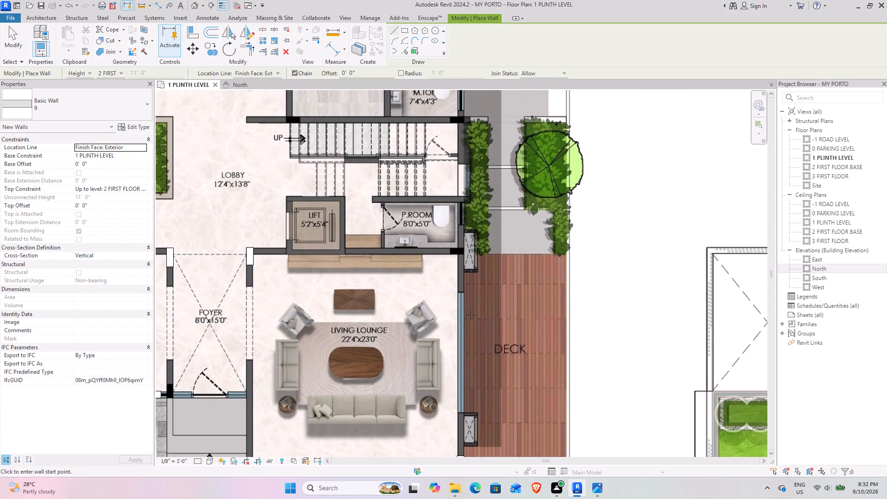
{"action": "middle_click_drag", "start_coordinate": [468, 299], "coordinate": [466, 351]}
{"action": "middle_click_drag", "start_coordinate": [463, 351], "coordinate": [476, 296]}
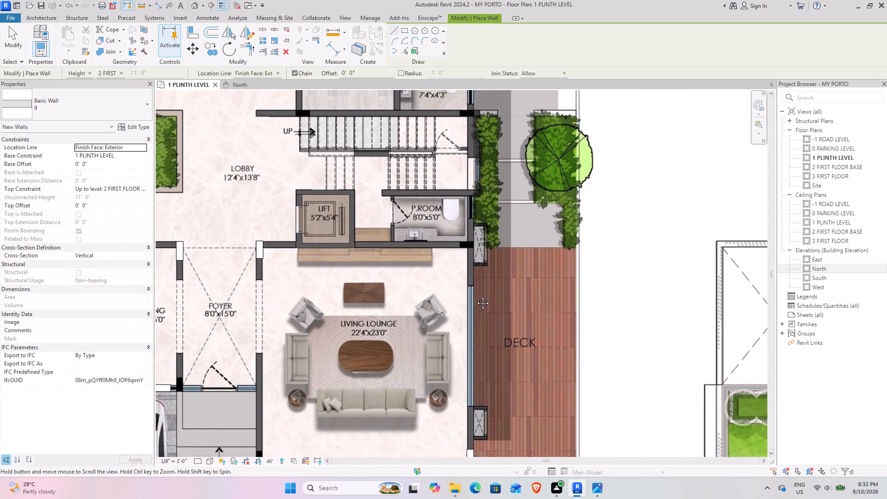
{"action": "middle_click_drag", "start_coordinate": [476, 296], "coordinate": [474, 318]}
{"action": "scroll", "coordinate": [446, 198], "scroll_direction": "up", "scroll_amount": 4}
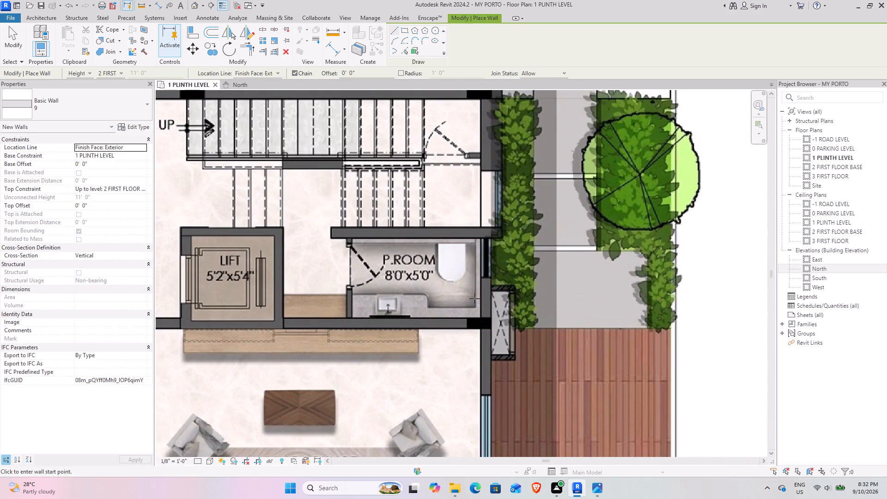
{"action": "scroll", "coordinate": [482, 303], "scroll_direction": "down", "scroll_amount": 3}
{"action": "middle_click_drag", "start_coordinate": [456, 300], "coordinate": [489, 287]}
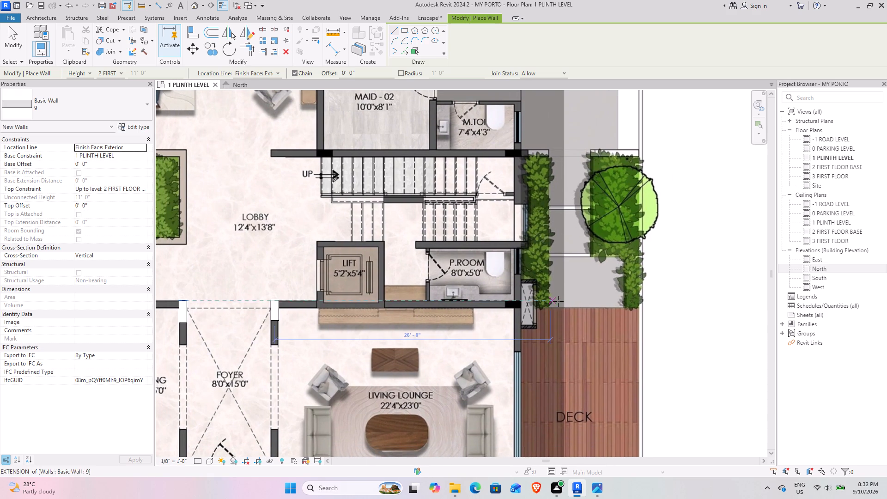
{"action": "scroll", "coordinate": [276, 299], "scroll_direction": "up", "scroll_amount": 8}
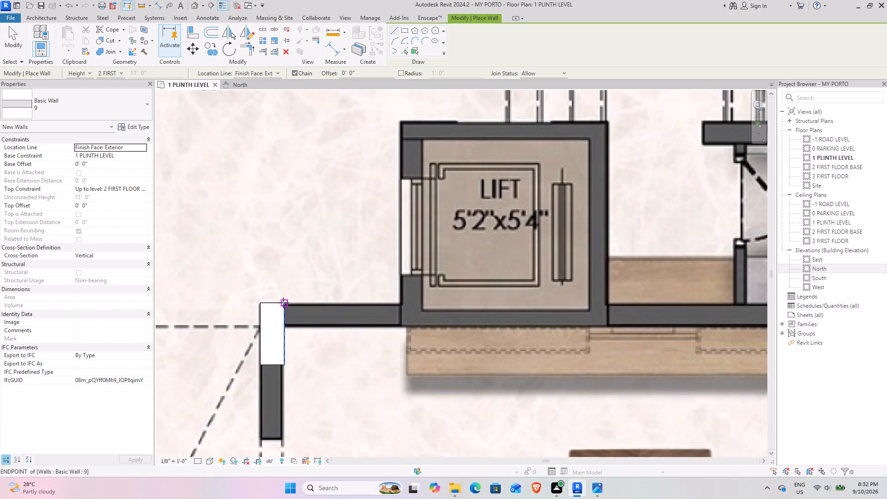
{"action": "left_click", "coordinate": [283, 303]}
{"action": "key", "text": "space"}
{"action": "key", "text": "space"}
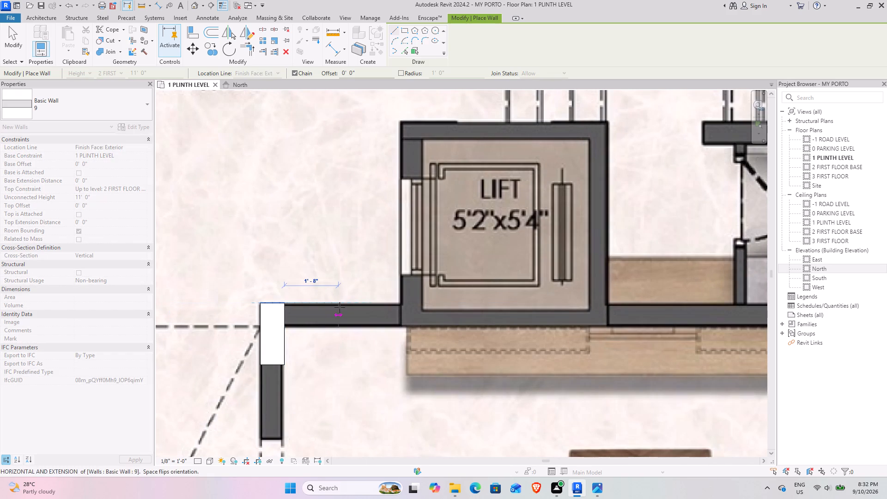
{"action": "left_click", "coordinate": [340, 307]}
{"action": "key", "text": "Escape"}
Draw a type 9 wall about 1'-6" long down the lift's lobby side from its stair-side corner, flipped to lie over the plan wall.
{"action": "scroll", "coordinate": [340, 305], "scroll_direction": "down", "scroll_amount": 4}
{"action": "middle_click_drag", "start_coordinate": [389, 247], "coordinate": [343, 294]}
{"action": "scroll", "coordinate": [334, 257], "scroll_direction": "up", "scroll_amount": 4}
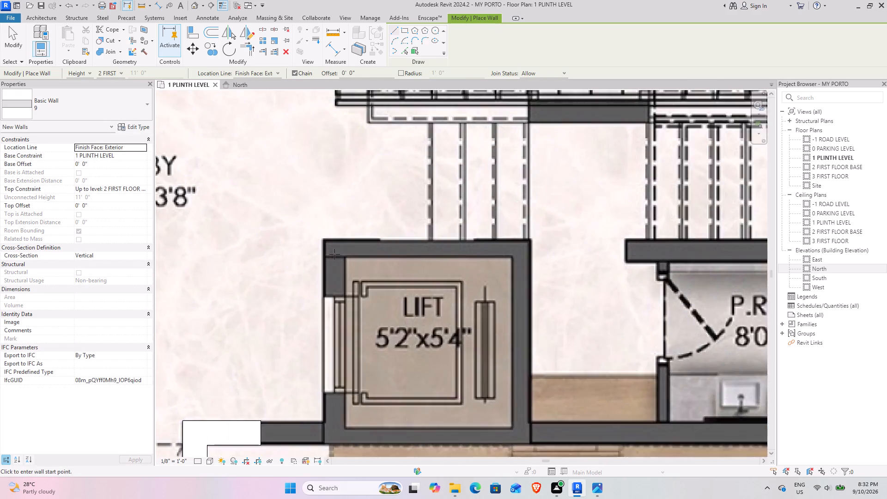
{"action": "scroll", "coordinate": [334, 254], "scroll_direction": "up", "scroll_amount": 3}
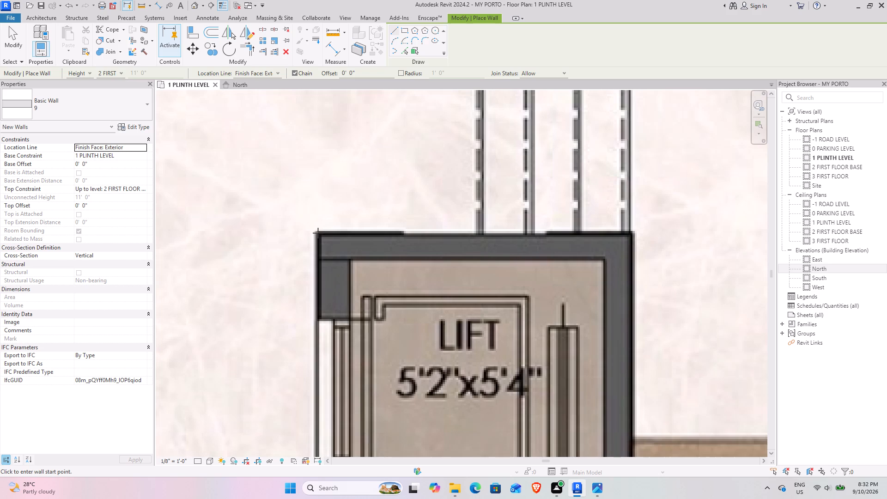
{"action": "left_click", "coordinate": [318, 233]}
{"action": "key", "text": "space"}
{"action": "left_click", "coordinate": [319, 306]}
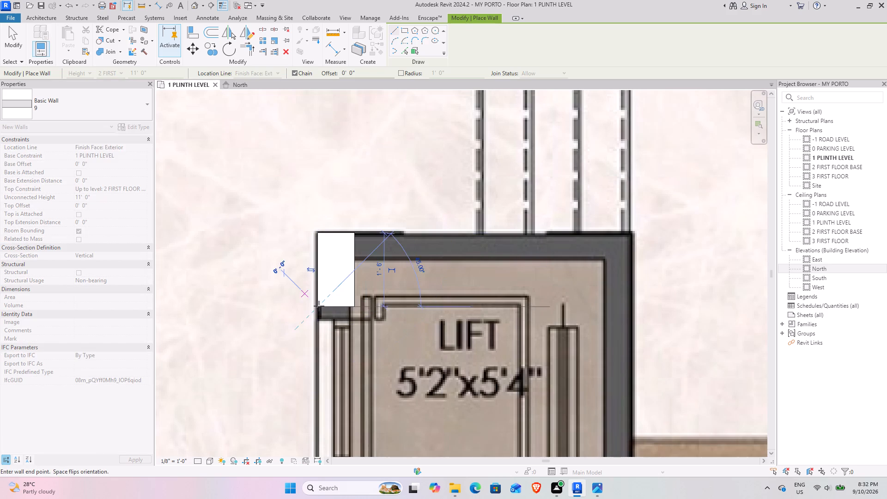
{"action": "key", "text": "Escape"}
Draw a type 9 wall about 1'-10" long along the lift's stair side, continuing from the lobby-side corner piece.
{"action": "left_click", "coordinate": [353, 231]}
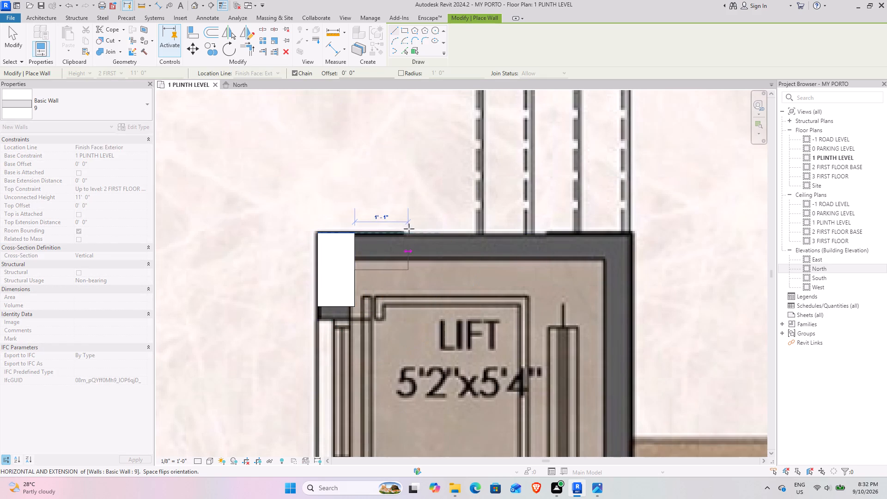
{"action": "key", "text": "space"}
{"action": "key", "text": "space"}
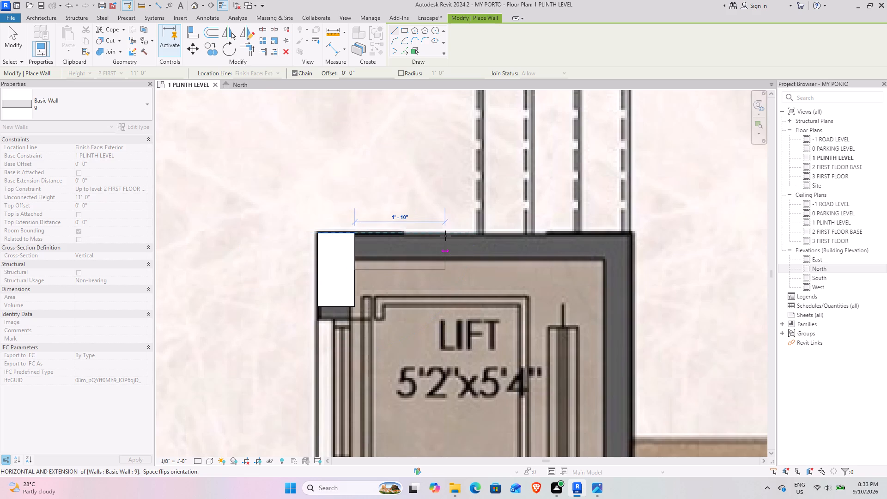
{"action": "scroll", "coordinate": [445, 236], "scroll_direction": "down", "scroll_amount": 3}
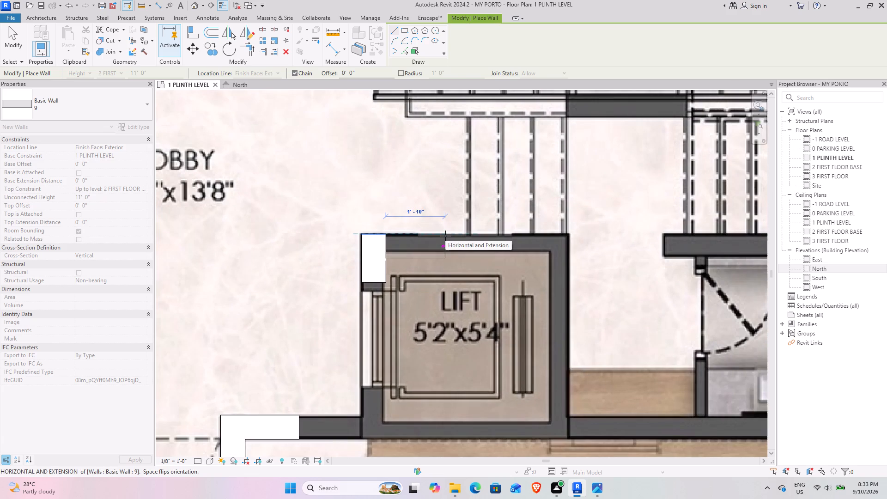
{"action": "left_click", "coordinate": [445, 237]}
{"action": "key", "text": "Escape"}
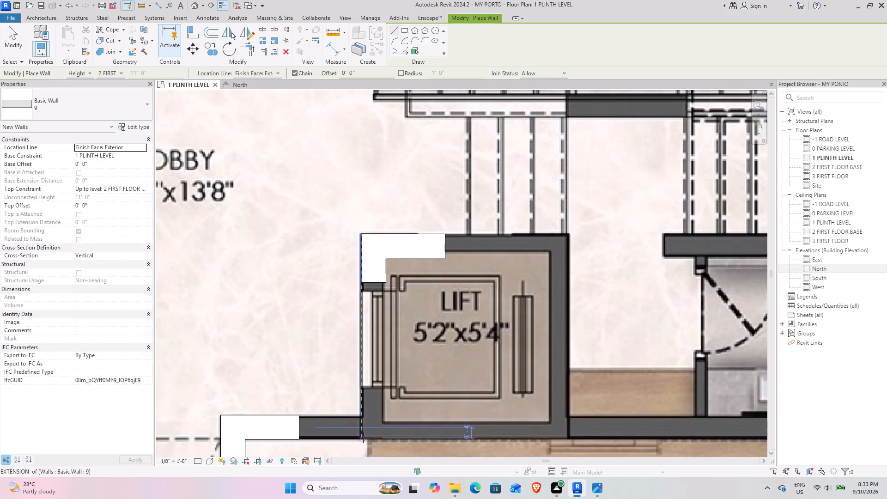
Draw a type 9 wall about 1'-4" long down the lift's powder-room side from its stair-side corner.
{"action": "scroll", "coordinate": [423, 330], "scroll_direction": "down", "scroll_amount": 3}
{"action": "middle_click_drag", "start_coordinate": [424, 327], "coordinate": [324, 259]}
{"action": "middle_click_drag", "start_coordinate": [514, 292], "coordinate": [441, 299]}
{"action": "scroll", "coordinate": [339, 212], "scroll_direction": "up", "scroll_amount": 8}
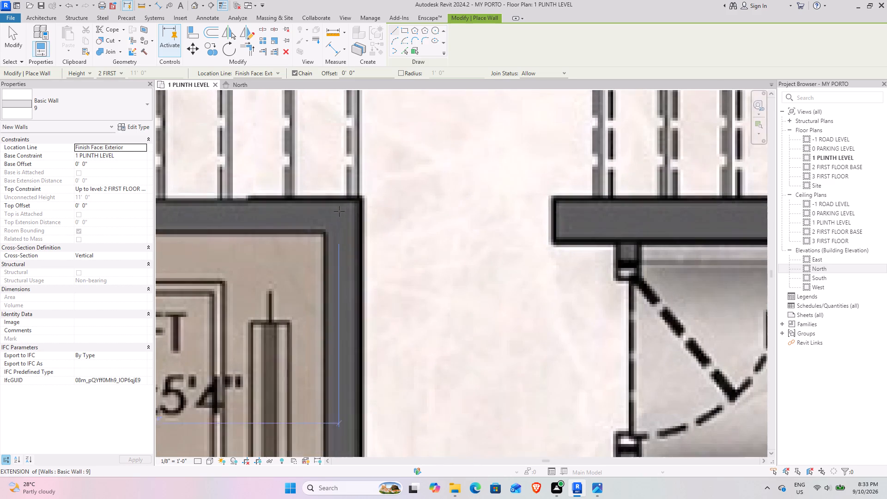
{"action": "left_click", "coordinate": [360, 200]}
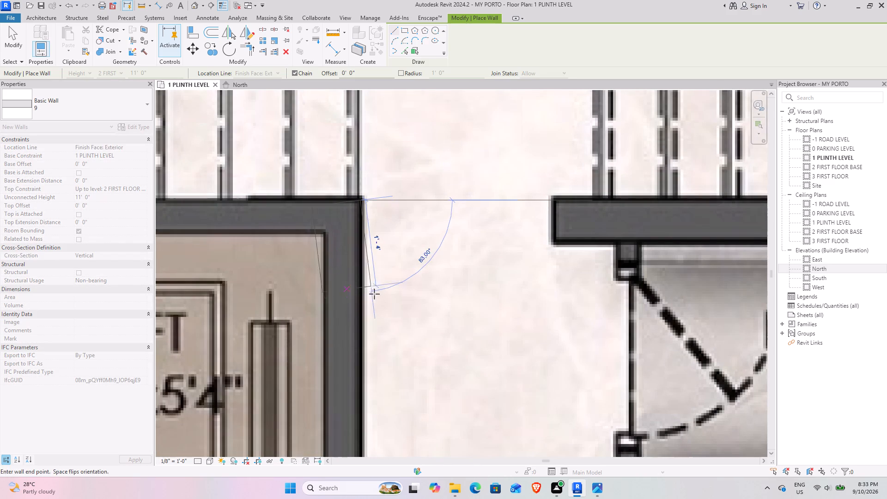
{"action": "left_click", "coordinate": [361, 288]}
{"action": "scroll", "coordinate": [334, 299], "scroll_direction": "down", "scroll_amount": 6}
{"action": "middle_click_drag", "start_coordinate": [323, 319], "coordinate": [342, 277]}
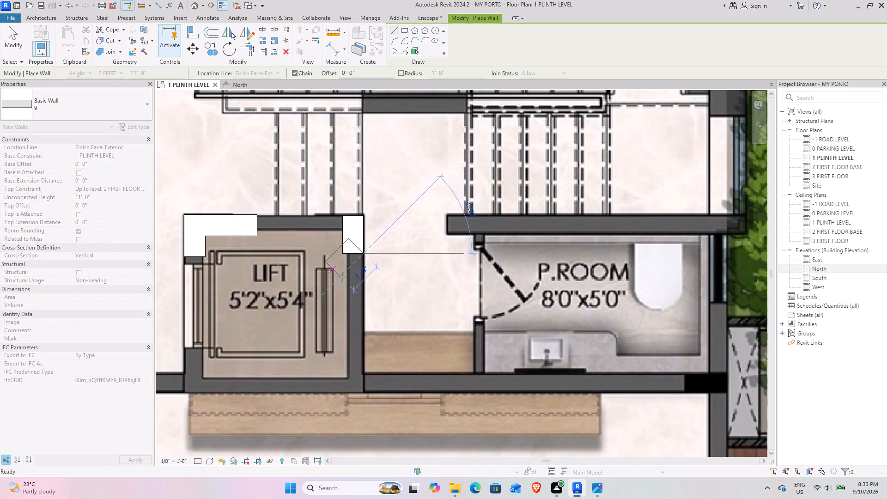
{"action": "key", "text": "Escape"}
Draw a short type 9 wall from the lift-side free end of the wall between the powder room and the stairs.
{"action": "scroll", "coordinate": [342, 277], "scroll_direction": "down", "scroll_amount": 5}
{"action": "middle_click_drag", "start_coordinate": [443, 274], "coordinate": [440, 247]}
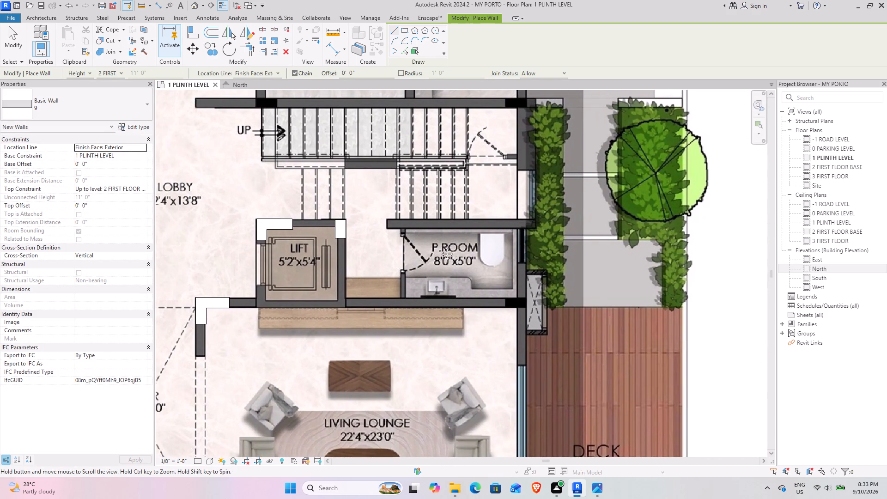
{"action": "middle_click_drag", "start_coordinate": [440, 247], "coordinate": [473, 256]}
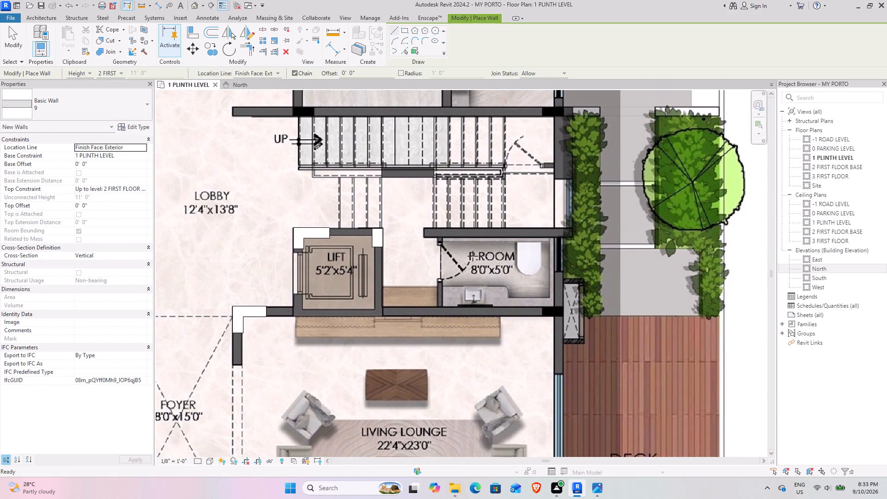
{"action": "scroll", "coordinate": [432, 232], "scroll_direction": "up", "scroll_amount": 4}
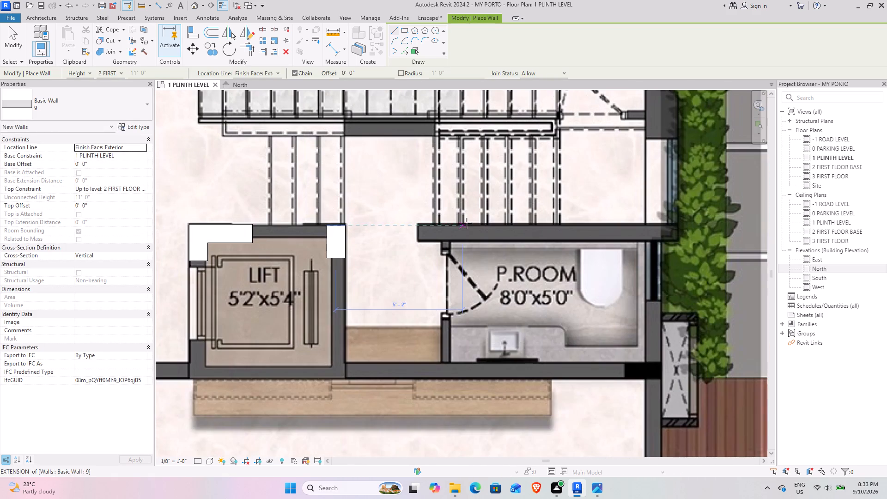
{"action": "middle_click_drag", "start_coordinate": [462, 223], "coordinate": [399, 246]}
{"action": "scroll", "coordinate": [348, 241], "scroll_direction": "up", "scroll_amount": 7}
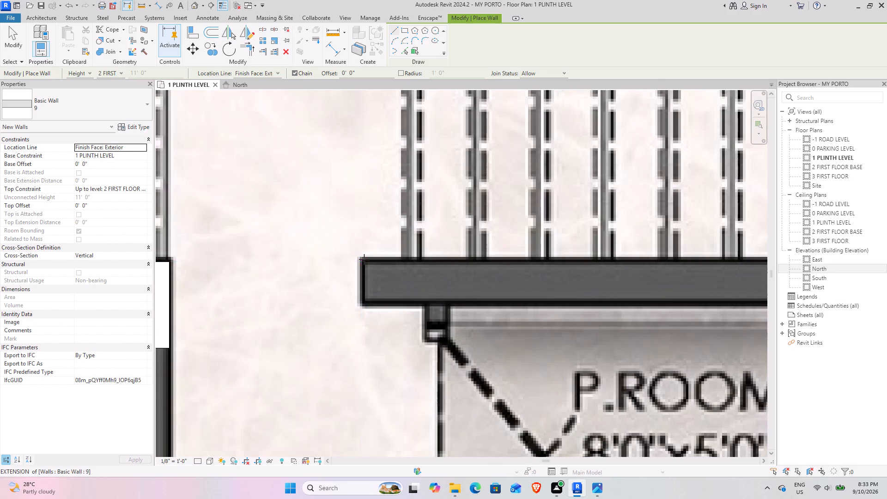
{"action": "left_click", "coordinate": [364, 259]}
{"action": "left_click", "coordinate": [447, 261]}
{"action": "key", "text": "Escape"}
Draw a type 9 wall about 1'-11" long from the lobby-side free end of the wall between Maid-02 and the stairs.
{"action": "scroll", "coordinate": [447, 261], "scroll_direction": "down", "scroll_amount": 5}
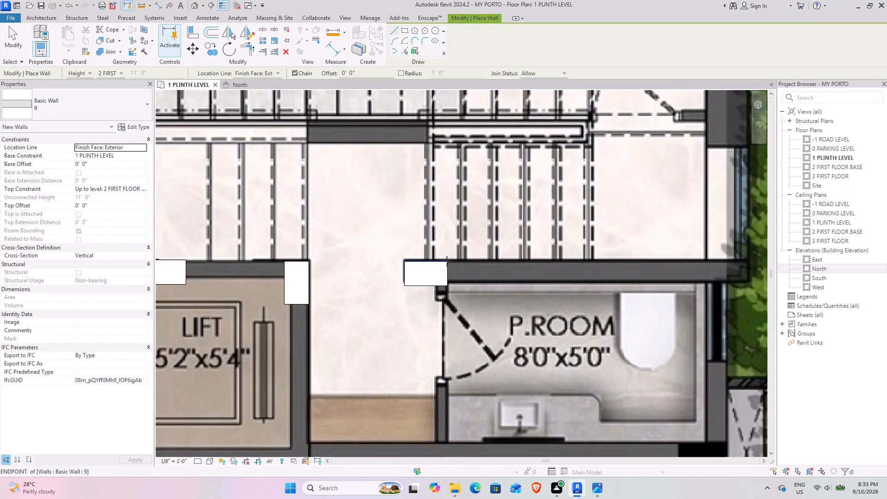
{"action": "middle_click_drag", "start_coordinate": [572, 266], "coordinate": [385, 248]}
{"action": "scroll", "coordinate": [380, 251], "scroll_direction": "down", "scroll_amount": 5}
{"action": "middle_click_drag", "start_coordinate": [329, 292], "coordinate": [586, 93]}
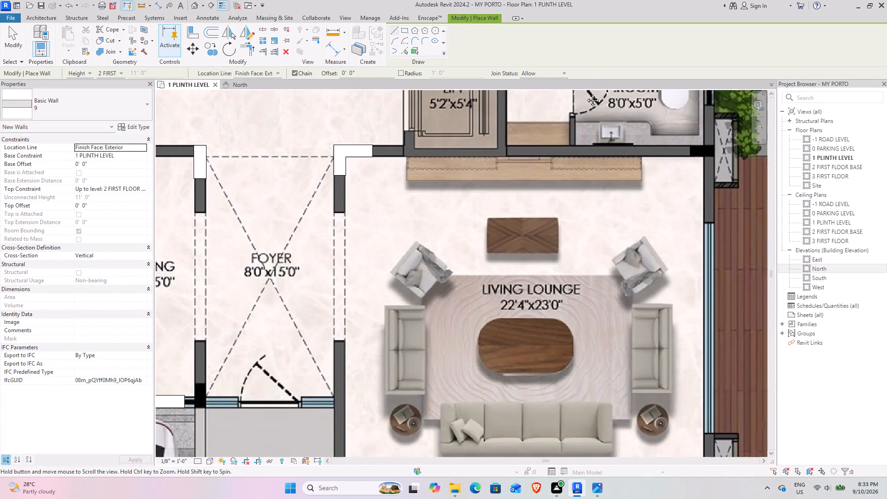
{"action": "middle_click_drag", "start_coordinate": [586, 93], "coordinate": [586, 93]}
{"action": "scroll", "coordinate": [419, 268], "scroll_direction": "down", "scroll_amount": 5}
{"action": "scroll", "coordinate": [306, 366], "scroll_direction": "up", "scroll_amount": 2}
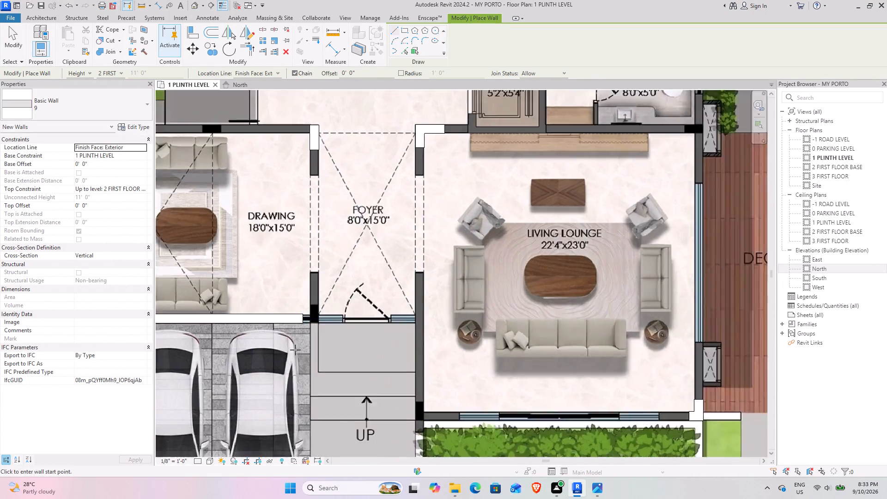
{"action": "scroll", "coordinate": [295, 350], "scroll_direction": "up", "scroll_amount": 6}
{"action": "scroll", "coordinate": [553, 270], "scroll_direction": "down", "scroll_amount": 5}
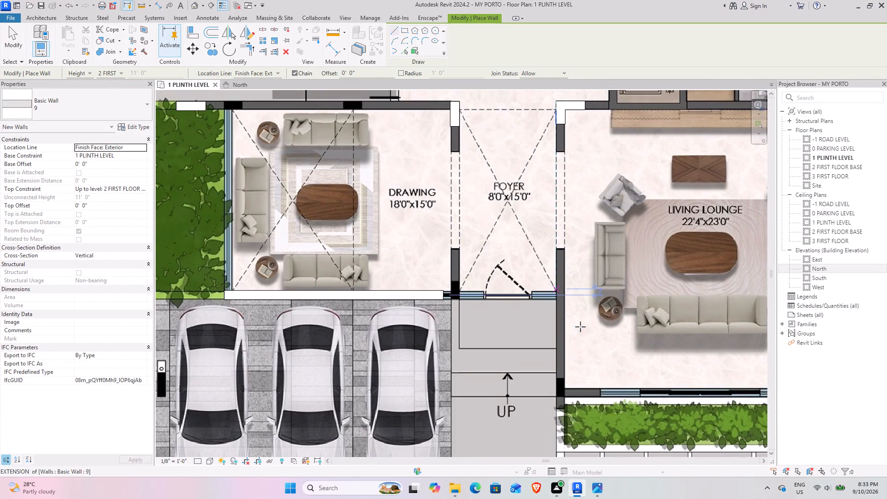
{"action": "middle_click_drag", "start_coordinate": [596, 282], "coordinate": [395, 365]}
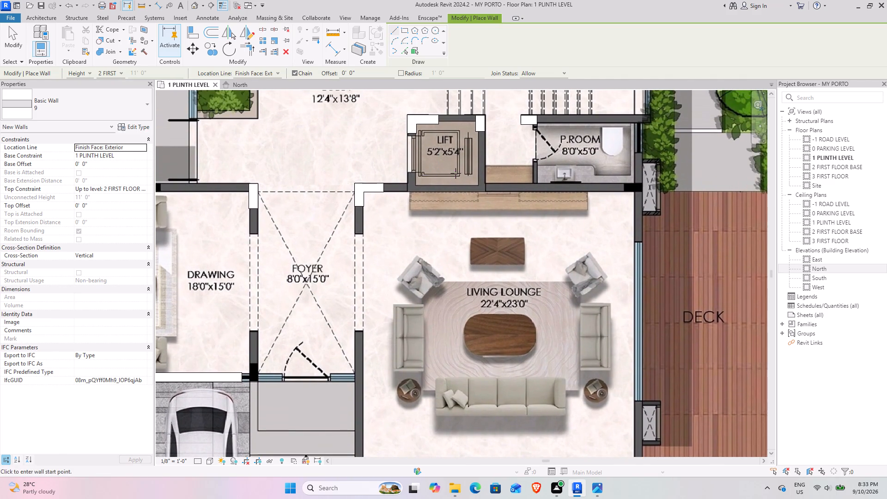
{"action": "middle_click_drag", "start_coordinate": [456, 173], "coordinate": [368, 256]}
{"action": "scroll", "coordinate": [457, 190], "scroll_direction": "up", "scroll_amount": 3}
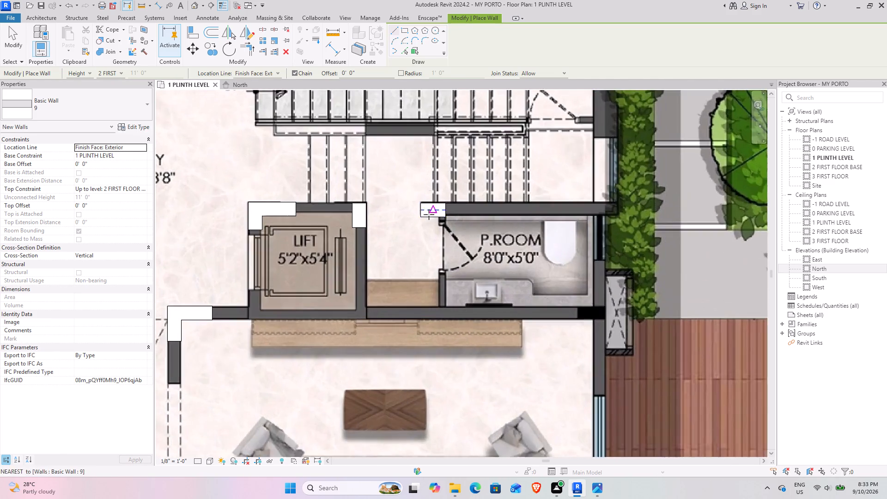
{"action": "scroll", "coordinate": [428, 215], "scroll_direction": "up", "scroll_amount": 5}
{"action": "middle_click_drag", "start_coordinate": [485, 178], "coordinate": [353, 299]}
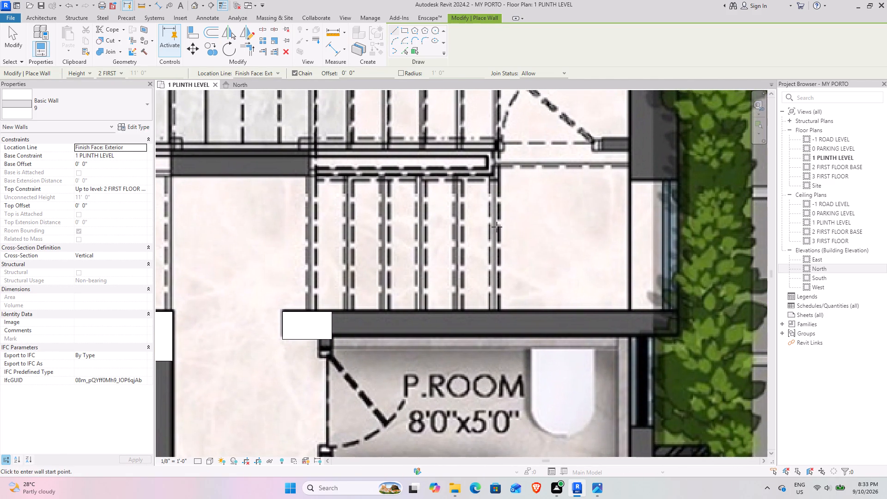
{"action": "scroll", "coordinate": [505, 218], "scroll_direction": "down", "scroll_amount": 4}
{"action": "middle_click_drag", "start_coordinate": [531, 208], "coordinate": [421, 296]}
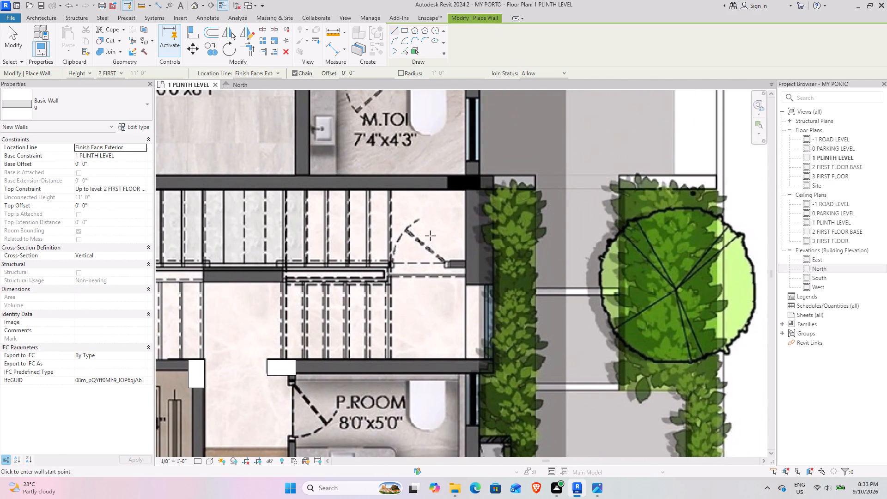
{"action": "scroll", "coordinate": [438, 287], "scroll_direction": "down", "scroll_amount": 4}
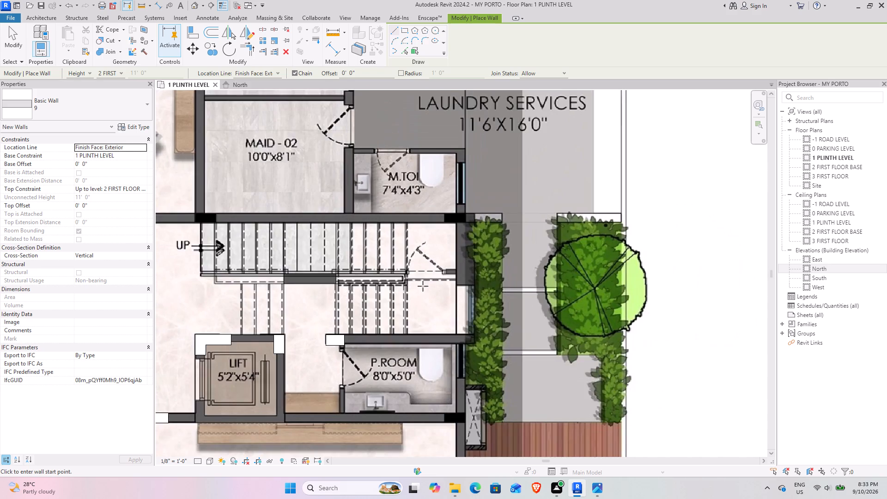
{"action": "middle_click_drag", "start_coordinate": [395, 269], "coordinate": [412, 340]}
{"action": "middle_click_drag", "start_coordinate": [274, 278], "coordinate": [504, 231]}
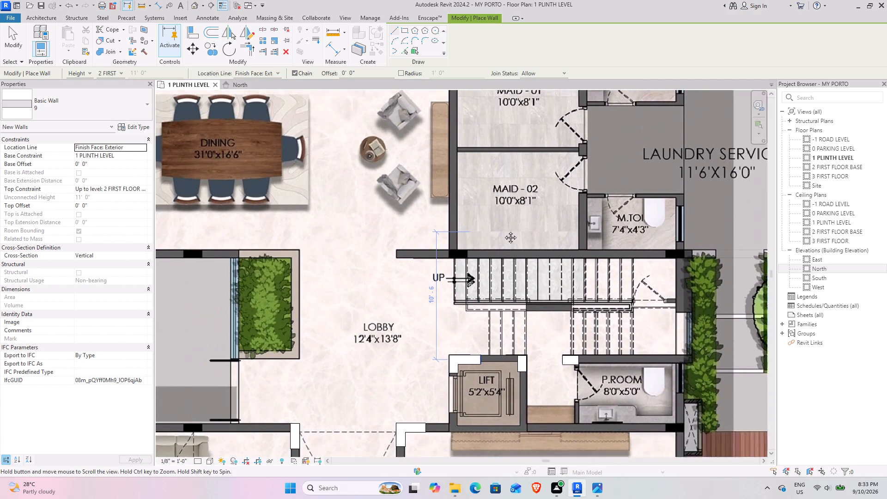
{"action": "middle_click_drag", "start_coordinate": [504, 231], "coordinate": [517, 229]}
{"action": "scroll", "coordinate": [441, 240], "scroll_direction": "up", "scroll_amount": 7}
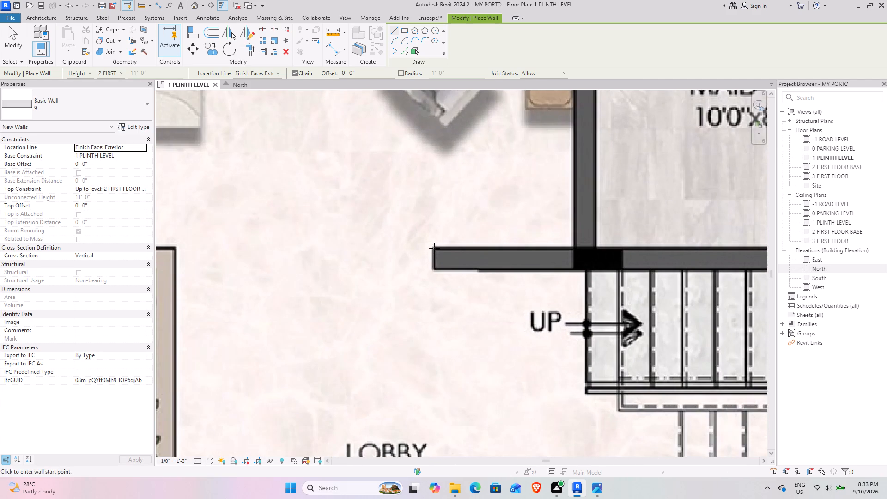
{"action": "left_click", "coordinate": [435, 247]}
{"action": "left_click", "coordinate": [497, 246]}
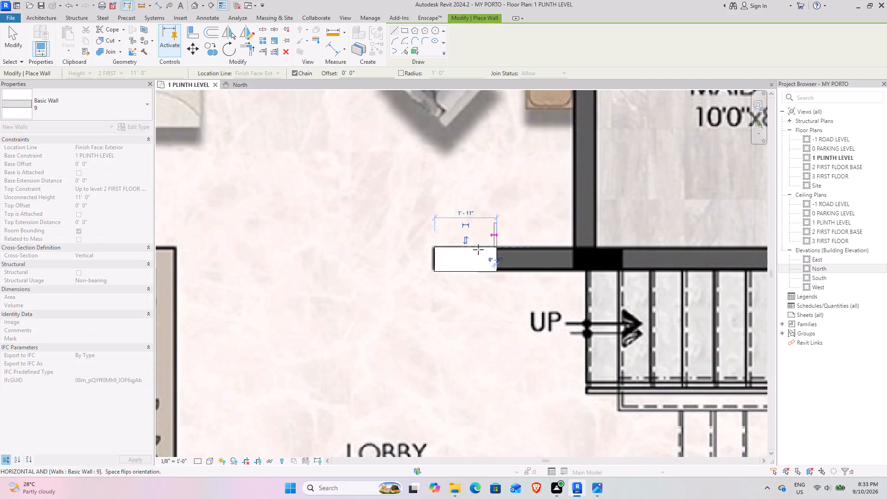
{"action": "key", "text": "Escape"}
Draw a short type 9 wall over the exterior column between the maid's toilet and the stairs, flipped to the stair side.
{"action": "middle_click_drag", "start_coordinate": [521, 193], "coordinate": [386, 291]}
{"action": "scroll", "coordinate": [389, 265], "scroll_direction": "down", "scroll_amount": 5}
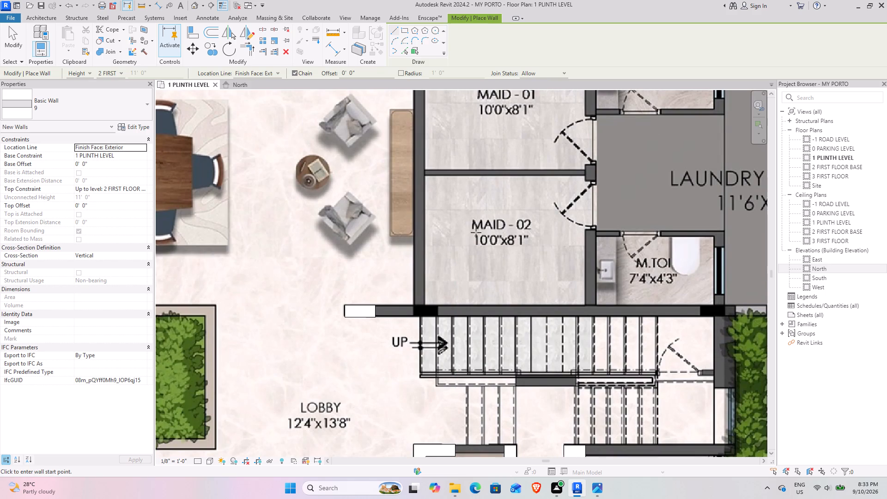
{"action": "middle_click_drag", "start_coordinate": [471, 231], "coordinate": [287, 229]}
{"action": "scroll", "coordinate": [578, 277], "scroll_direction": "up", "scroll_amount": 4}
{"action": "middle_click_drag", "start_coordinate": [513, 314], "coordinate": [514, 256]}
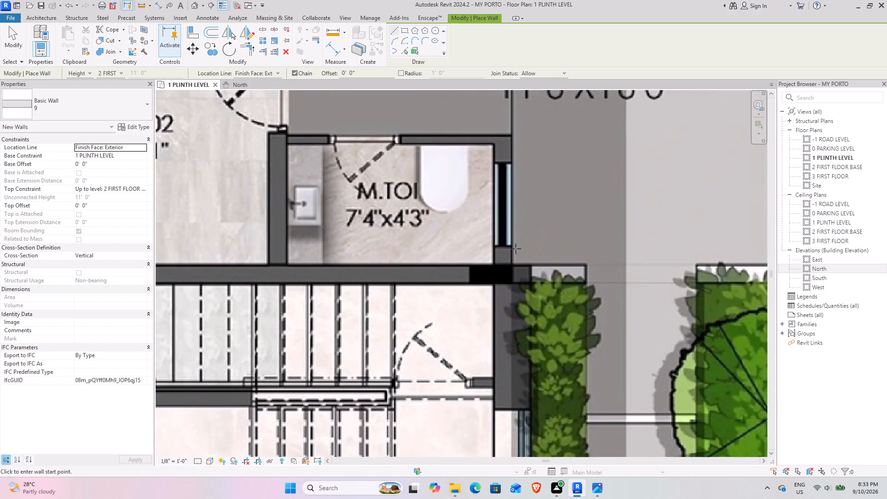
{"action": "scroll", "coordinate": [516, 249], "scroll_direction": "up", "scroll_amount": 4}
{"action": "left_click", "coordinate": [542, 277]}
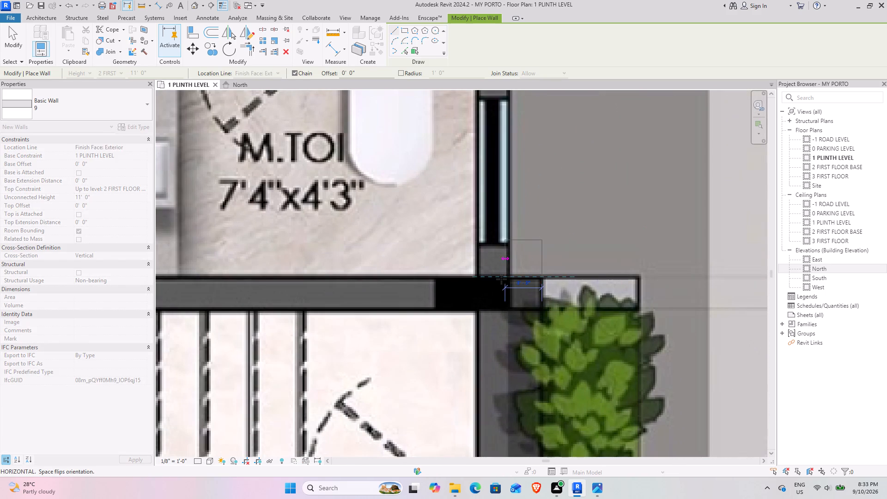
{"action": "key", "text": "space"}
{"action": "left_click", "coordinate": [501, 279]}
{"action": "key", "text": "Escape"}
Draw a short type 9 wall down the maid's toilet window side from its corner with the laundry services area.
{"action": "scroll", "coordinate": [453, 238], "scroll_direction": "down", "scroll_amount": 4}
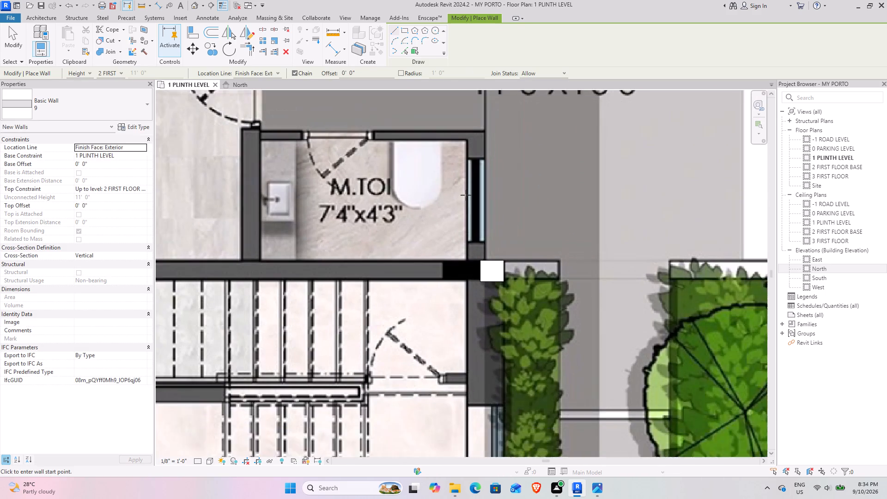
{"action": "middle_click_drag", "start_coordinate": [464, 200], "coordinate": [436, 273]}
{"action": "scroll", "coordinate": [471, 212], "scroll_direction": "up", "scroll_amount": 4}
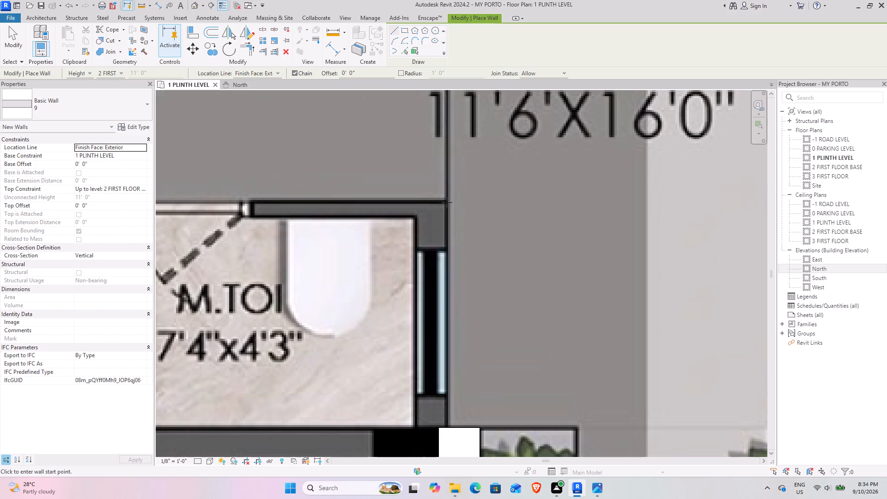
{"action": "left_click", "coordinate": [447, 202]}
{"action": "left_click", "coordinate": [447, 260]}
{"action": "key", "text": "Escape"}
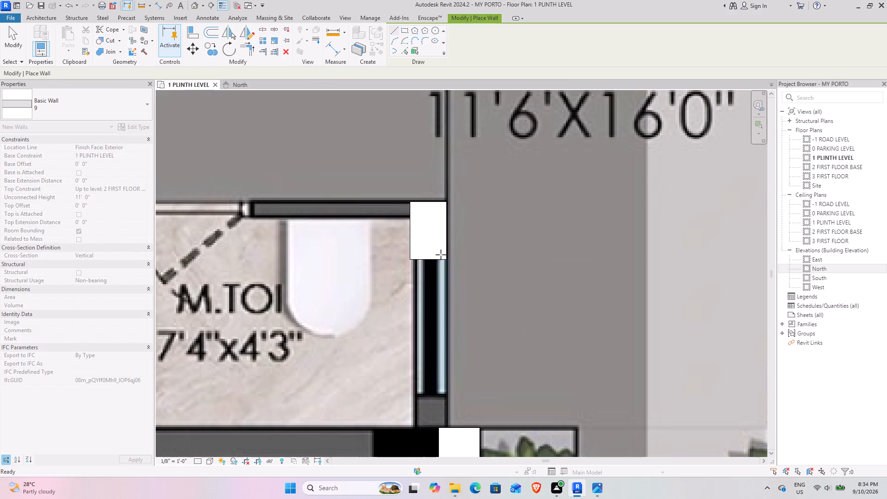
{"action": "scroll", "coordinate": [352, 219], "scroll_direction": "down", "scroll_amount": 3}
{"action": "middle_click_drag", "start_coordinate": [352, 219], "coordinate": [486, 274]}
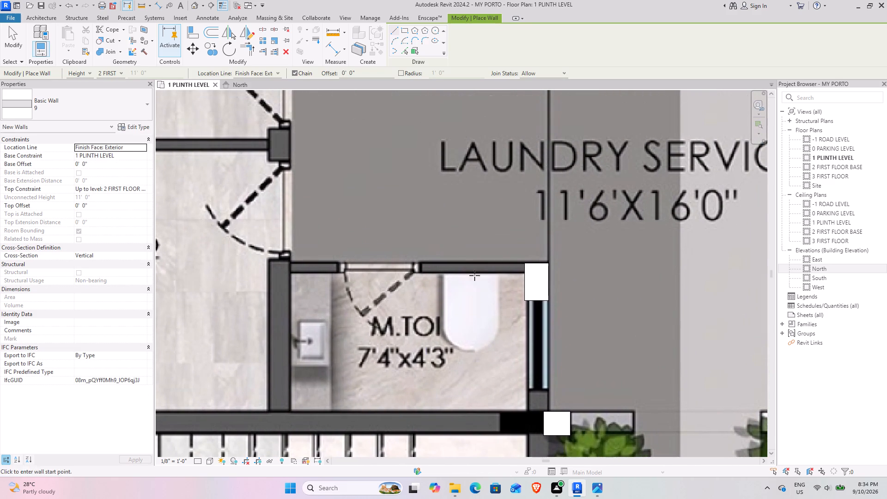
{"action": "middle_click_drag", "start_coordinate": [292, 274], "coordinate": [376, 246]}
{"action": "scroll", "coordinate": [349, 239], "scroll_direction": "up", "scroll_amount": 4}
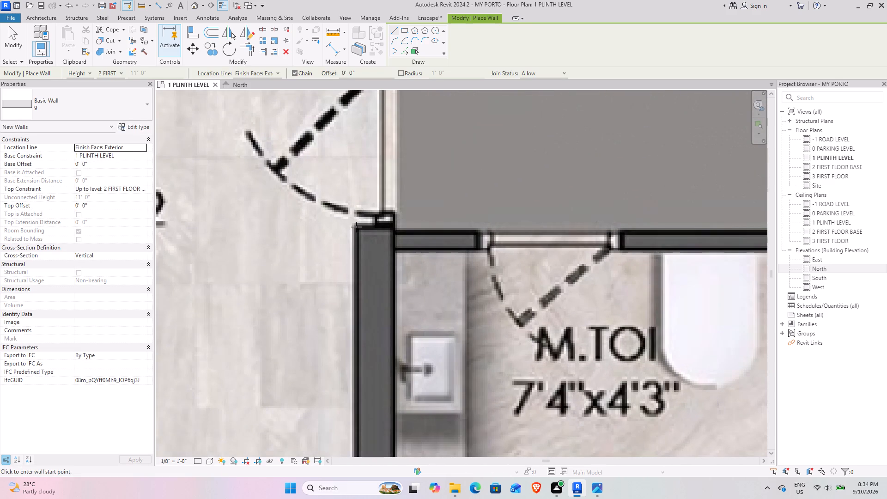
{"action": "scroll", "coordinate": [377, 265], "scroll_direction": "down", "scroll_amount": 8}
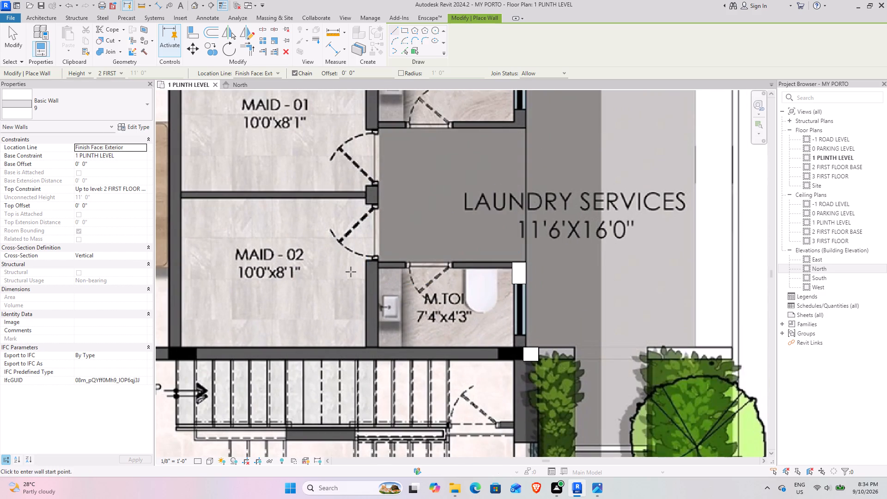
Extend the short wall at the garden end of the drawing room's landscape court side to the foyer-side wall.
{"action": "middle_click_drag", "start_coordinate": [351, 272], "coordinate": [504, 278]}
{"action": "middle_click_drag", "start_coordinate": [529, 262], "coordinate": [500, 292]}
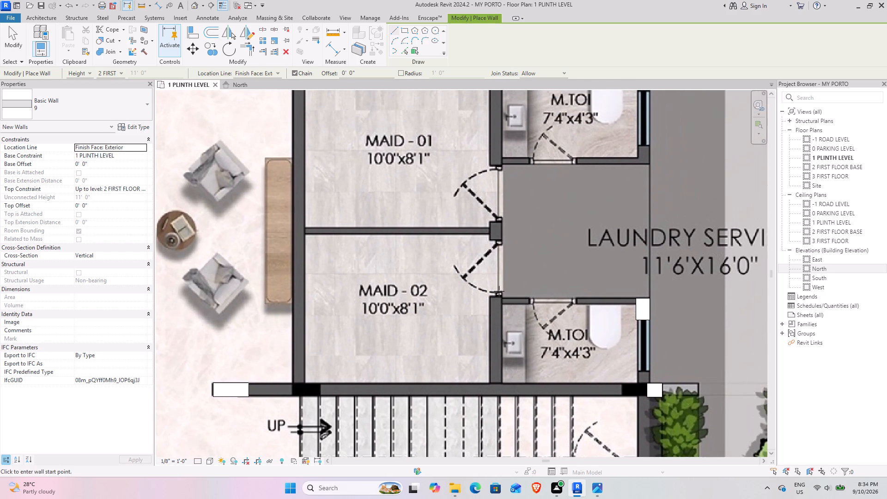
{"action": "middle_click_drag", "start_coordinate": [407, 196], "coordinate": [403, 310]}
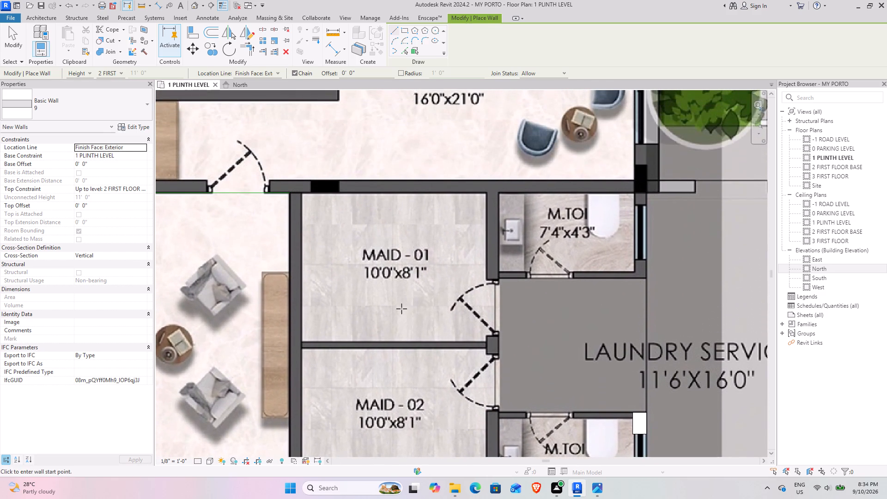
{"action": "scroll", "coordinate": [566, 207], "scroll_direction": "down", "scroll_amount": 9}
{"action": "middle_click_drag", "start_coordinate": [447, 276], "coordinate": [476, 157]}
{"action": "key", "text": "Escape"}
{"action": "key", "text": "Escape"}
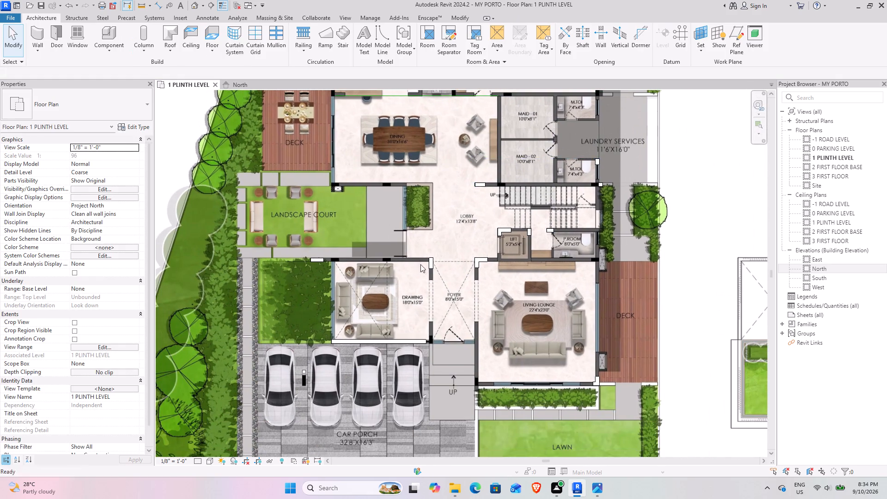
{"action": "scroll", "coordinate": [383, 276], "scroll_direction": "up", "scroll_amount": 4}
{"action": "middle_click_drag", "start_coordinate": [272, 263], "coordinate": [297, 225]}
{"action": "scroll", "coordinate": [312, 218], "scroll_direction": "up", "scroll_amount": 4}
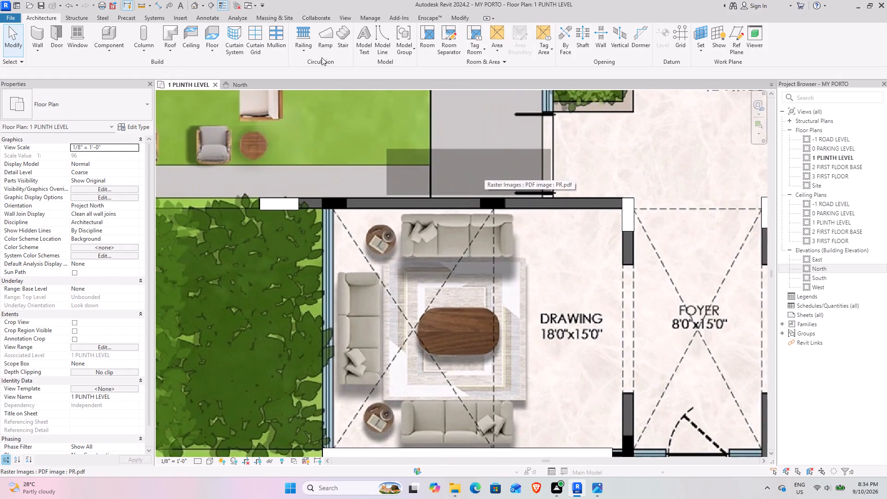
{"action": "left_click", "coordinate": [464, 14]}
{"action": "left_click", "coordinate": [264, 49]}
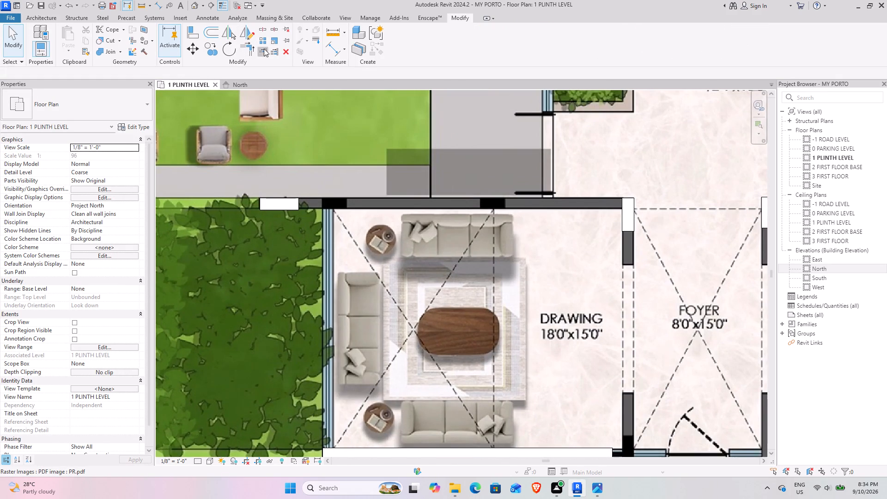
{"action": "left_click", "coordinate": [622, 207]}
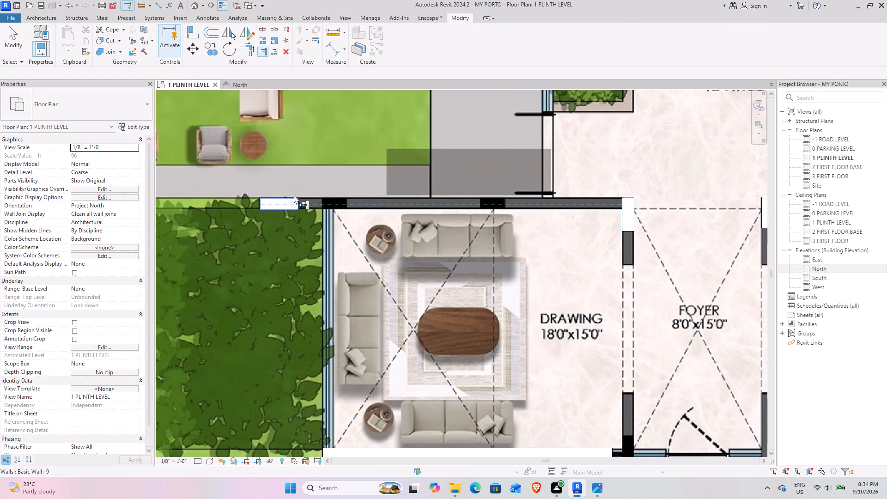
{"action": "left_click", "coordinate": [294, 197]}
Trim/extend the living lounge's foyer-side wall and its planter-side wall to meet in a corner at the entrance steps.
{"action": "middle_click_drag", "start_coordinate": [417, 233], "coordinate": [409, 149]}
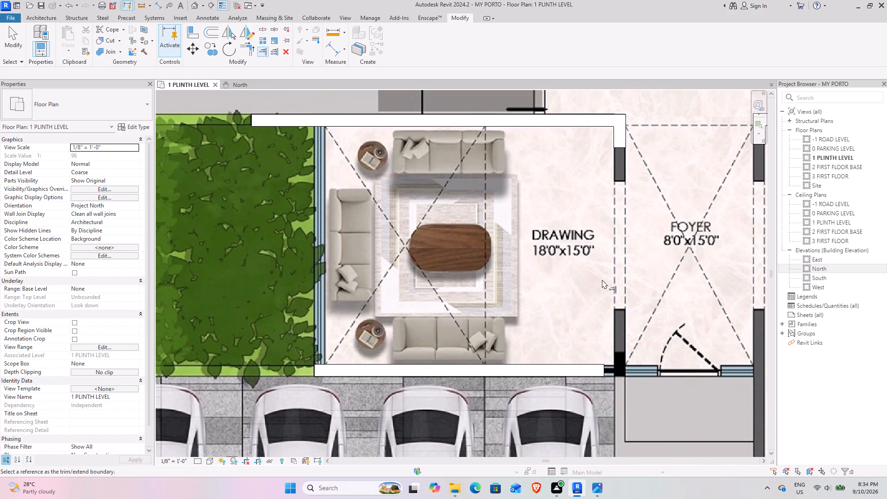
{"action": "middle_click_drag", "start_coordinate": [601, 282], "coordinate": [356, 205]}
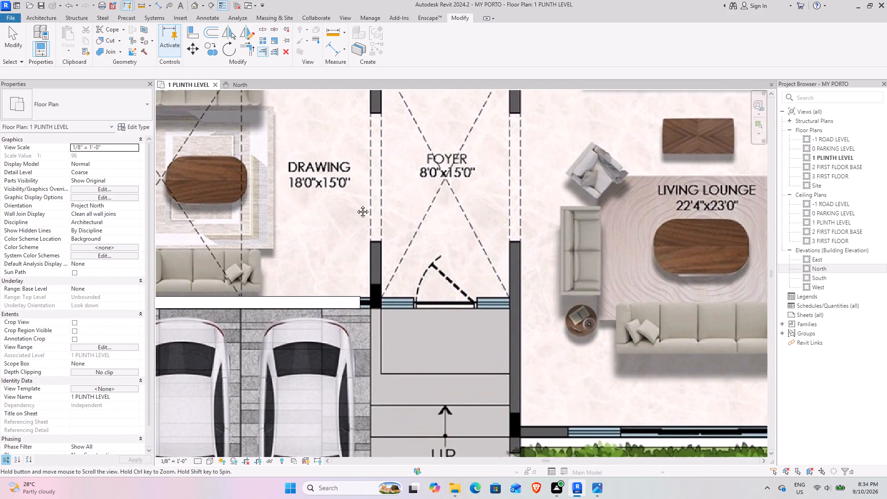
{"action": "middle_click_drag", "start_coordinate": [356, 205], "coordinate": [346, 180]}
{"action": "middle_click_drag", "start_coordinate": [455, 267], "coordinate": [432, 175]}
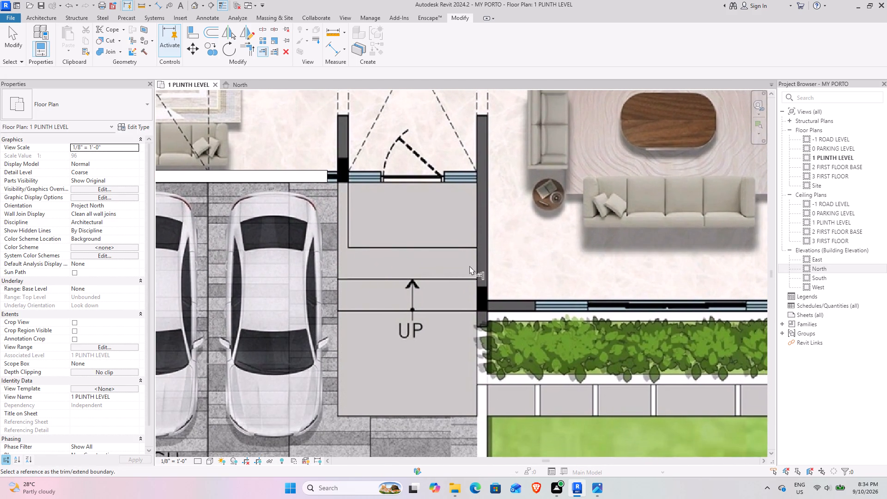
{"action": "scroll", "coordinate": [483, 321], "scroll_direction": "up", "scroll_amount": 4}
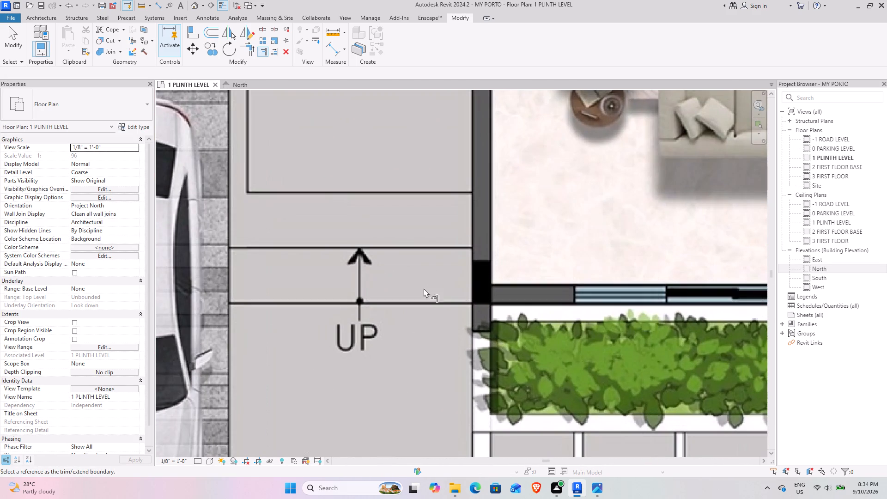
{"action": "scroll", "coordinate": [453, 254], "scroll_direction": "down", "scroll_amount": 3}
{"action": "middle_click_drag", "start_coordinate": [446, 242], "coordinate": [423, 308]}
{"action": "scroll", "coordinate": [411, 280], "scroll_direction": "down", "scroll_amount": 3}
{"action": "middle_click_drag", "start_coordinate": [424, 254], "coordinate": [413, 273]}
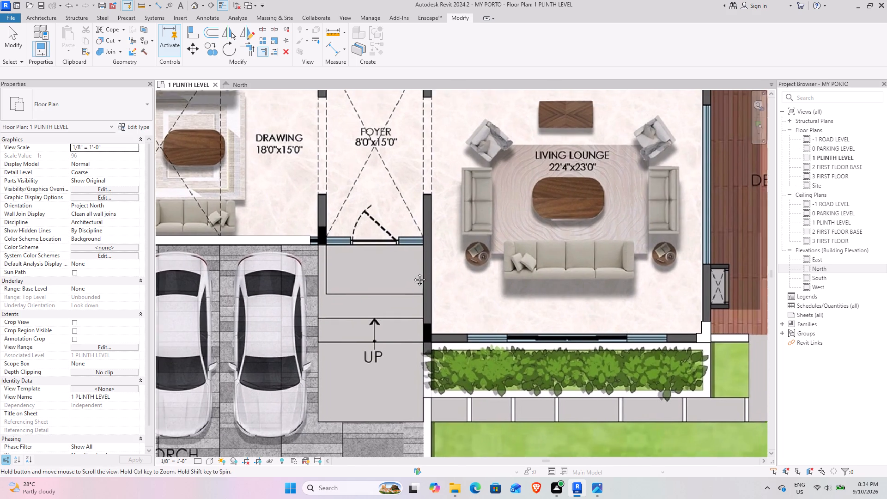
{"action": "middle_click_drag", "start_coordinate": [413, 273], "coordinate": [407, 280]}
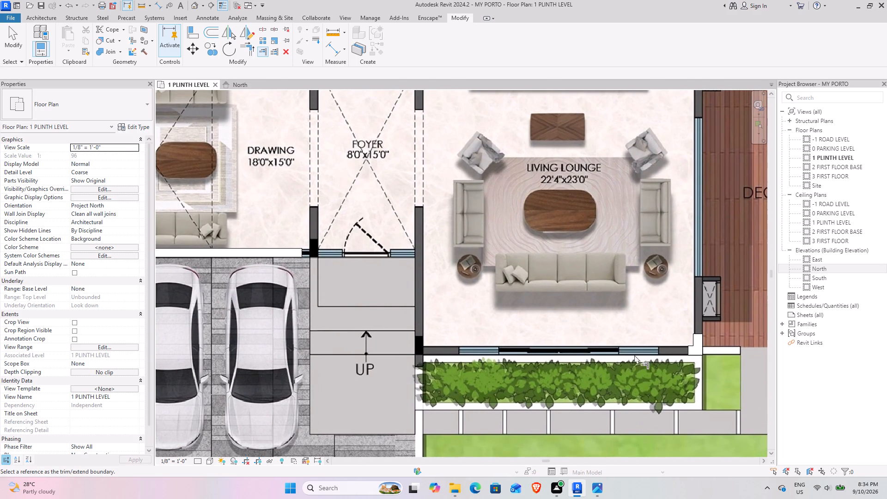
{"action": "middle_click_drag", "start_coordinate": [461, 239], "coordinate": [430, 279]}
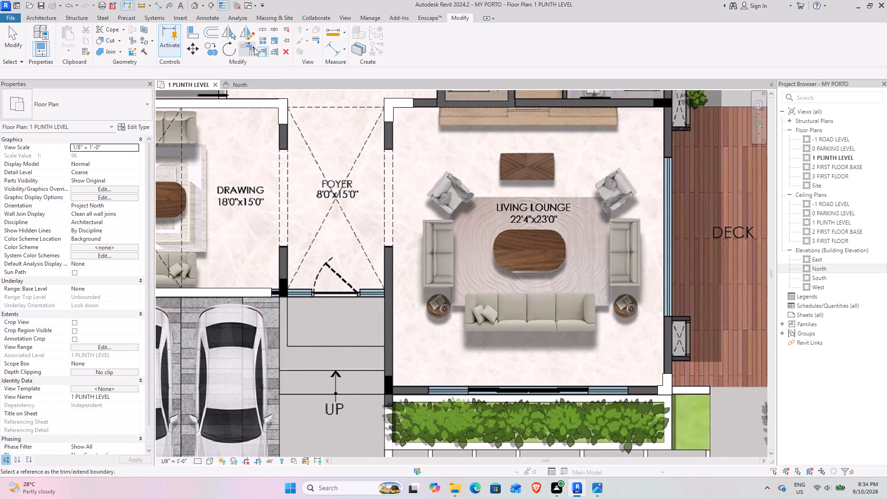
{"action": "left_click", "coordinate": [254, 48]}
{"action": "left_click", "coordinate": [385, 119]}
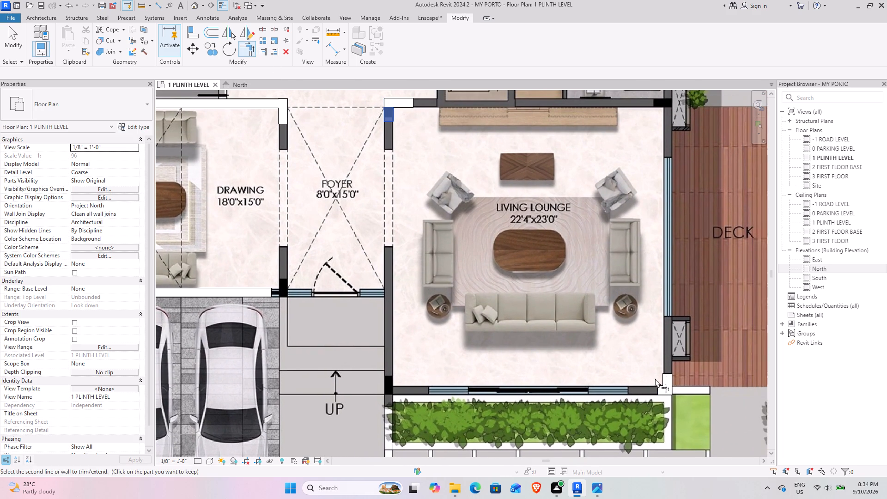
{"action": "left_click", "coordinate": [658, 386]}
Trim/extend the living lounge's lift-side wall and deck-side wall to meet in a corner, enclosing the room.
{"action": "middle_click_drag", "start_coordinate": [551, 235], "coordinate": [491, 272]}
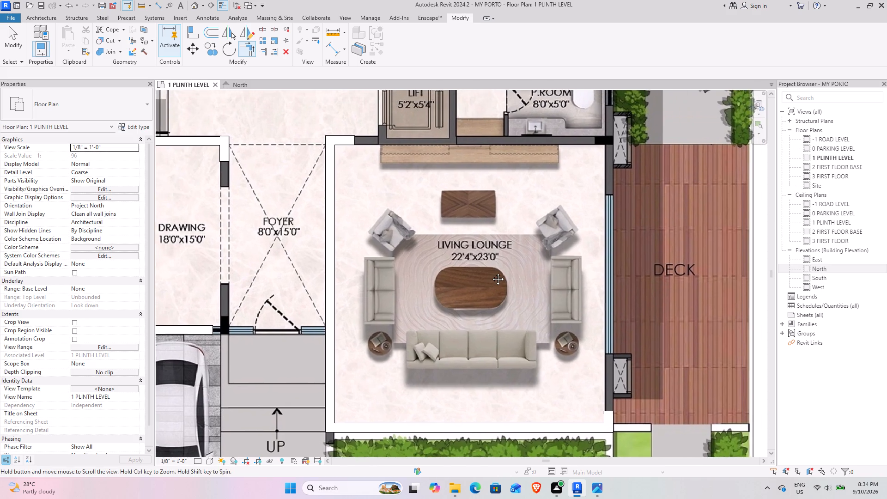
{"action": "middle_click_drag", "start_coordinate": [491, 272], "coordinate": [463, 268]}
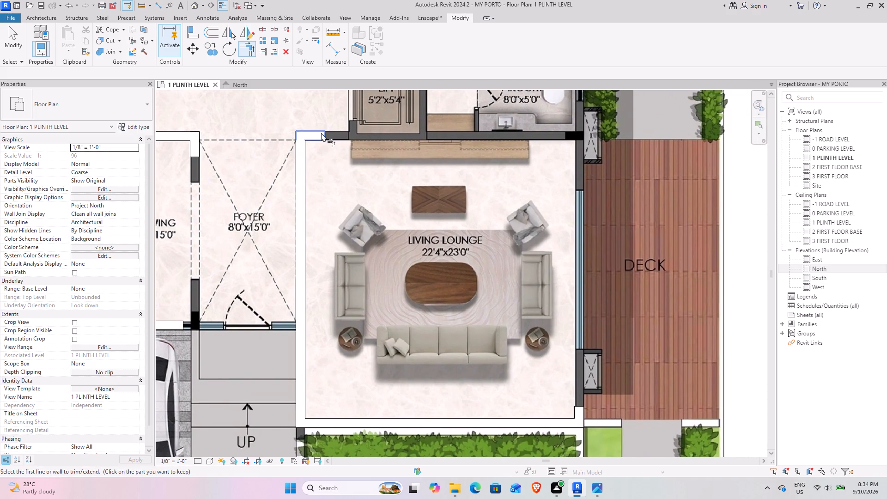
{"action": "left_click", "coordinate": [321, 133]}
{"action": "left_click", "coordinate": [581, 411]}
Enclose the lift shaft by extending its short walls to one another and to the living lounge's lift-side wall.
{"action": "scroll", "coordinate": [487, 287], "scroll_direction": "down", "scroll_amount": 4}
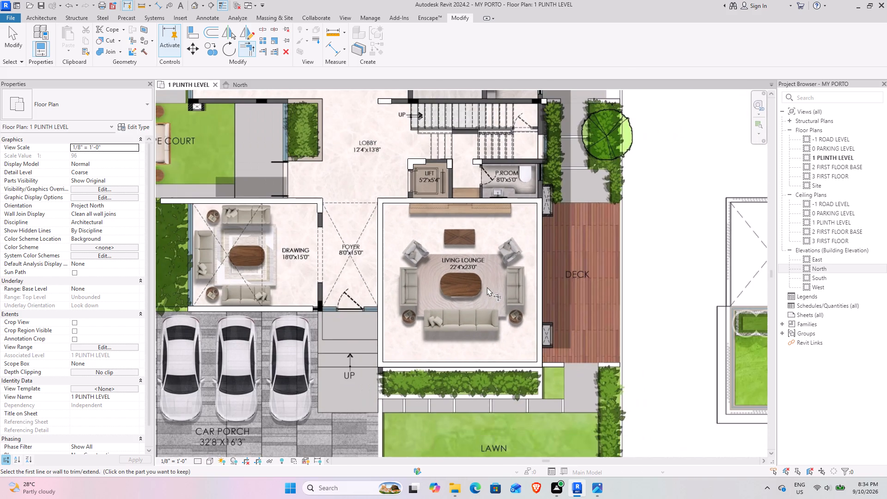
{"action": "middle_click_drag", "start_coordinate": [477, 280], "coordinate": [466, 322]}
{"action": "middle_click_drag", "start_coordinate": [495, 256], "coordinate": [513, 295]}
{"action": "scroll", "coordinate": [428, 249], "scroll_direction": "up", "scroll_amount": 2}
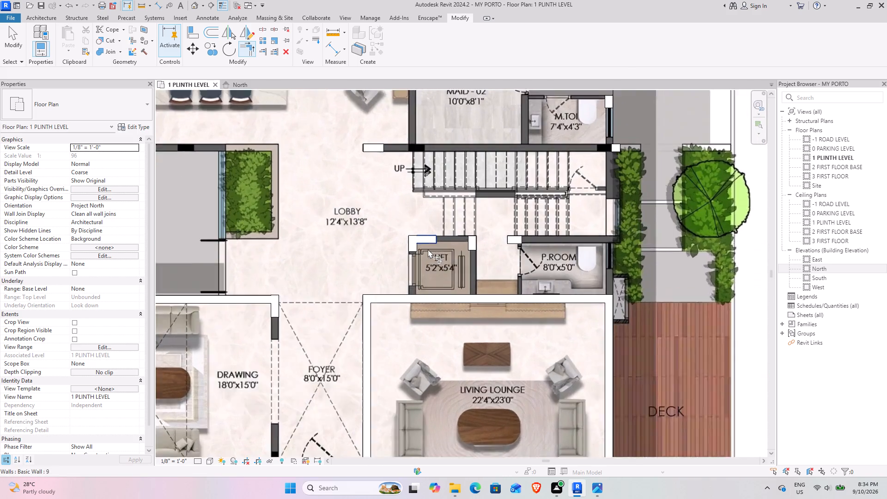
{"action": "scroll", "coordinate": [428, 249], "scroll_direction": "up", "scroll_amount": 5}
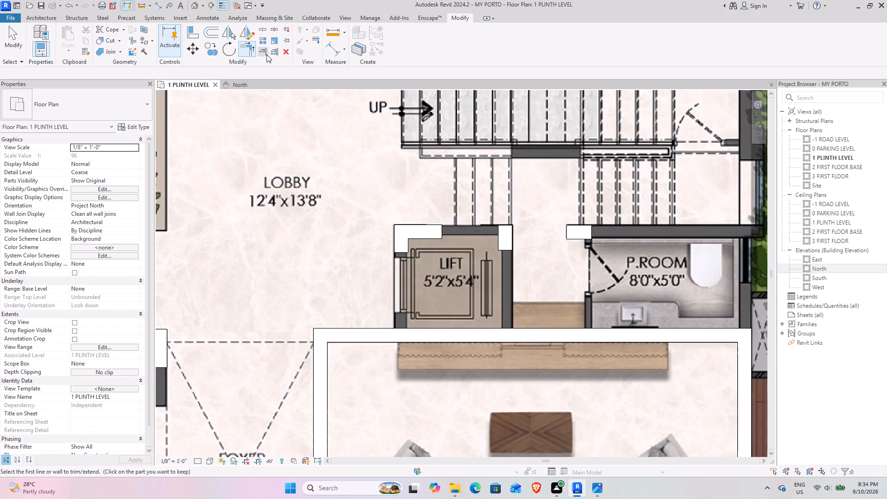
{"action": "left_click", "coordinate": [266, 53]}
{"action": "left_click", "coordinate": [399, 325]}
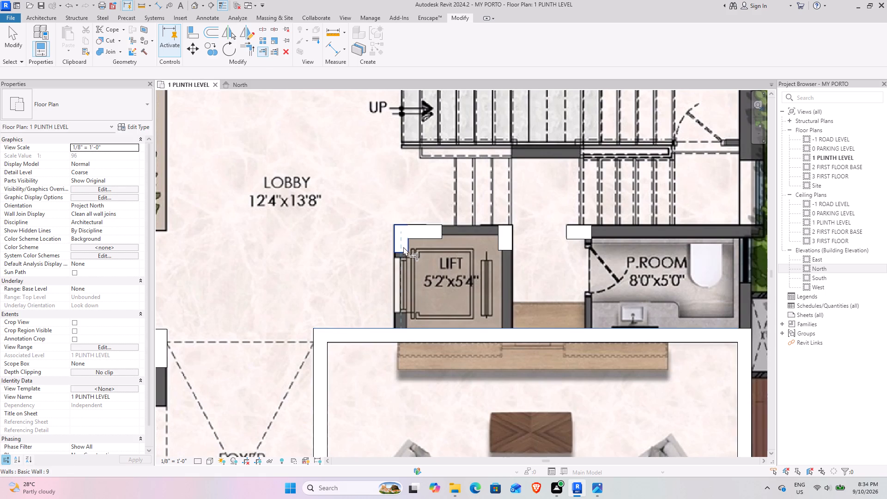
{"action": "left_click", "coordinate": [403, 247]}
{"action": "left_click", "coordinate": [502, 236]}
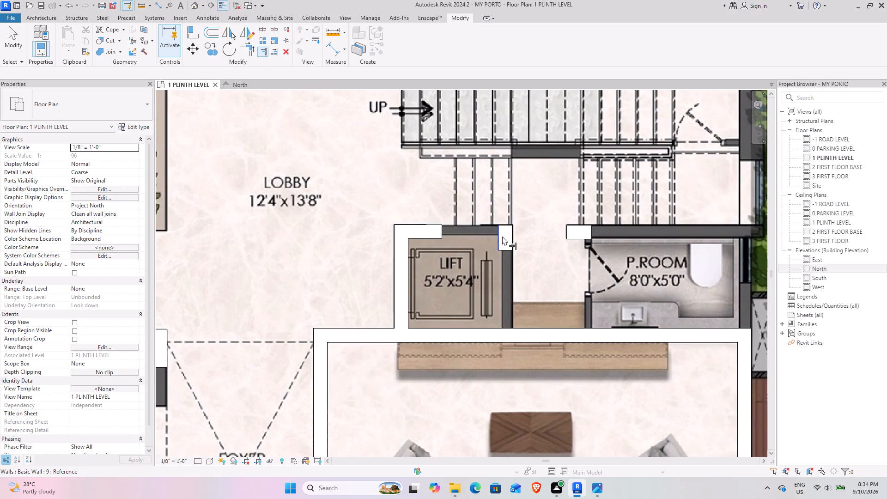
{"action": "left_click", "coordinate": [441, 233]}
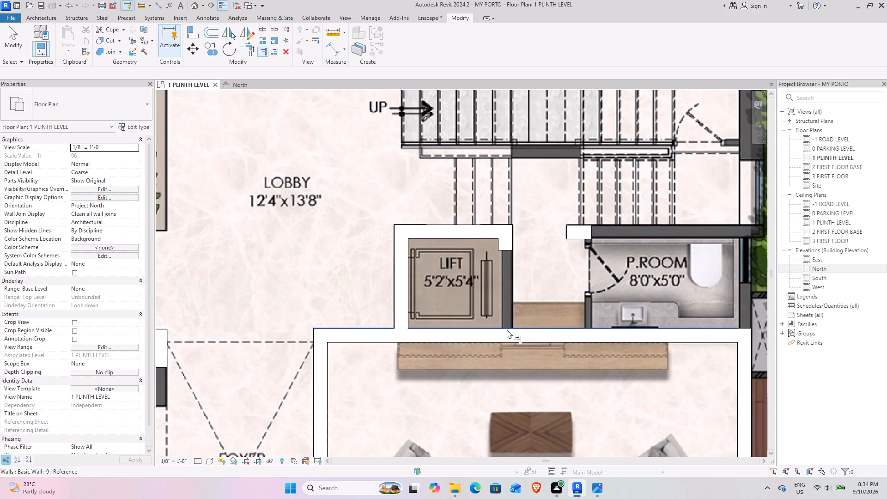
{"action": "left_click", "coordinate": [507, 329]}
{"action": "left_click", "coordinate": [507, 251]}
Trim/extend the wall between the powder room and stairs and the deck-side exterior wall to meet in a corner.
{"action": "scroll", "coordinate": [517, 267], "scroll_direction": "down", "scroll_amount": 3}
{"action": "middle_click_drag", "start_coordinate": [550, 263], "coordinate": [475, 273]}
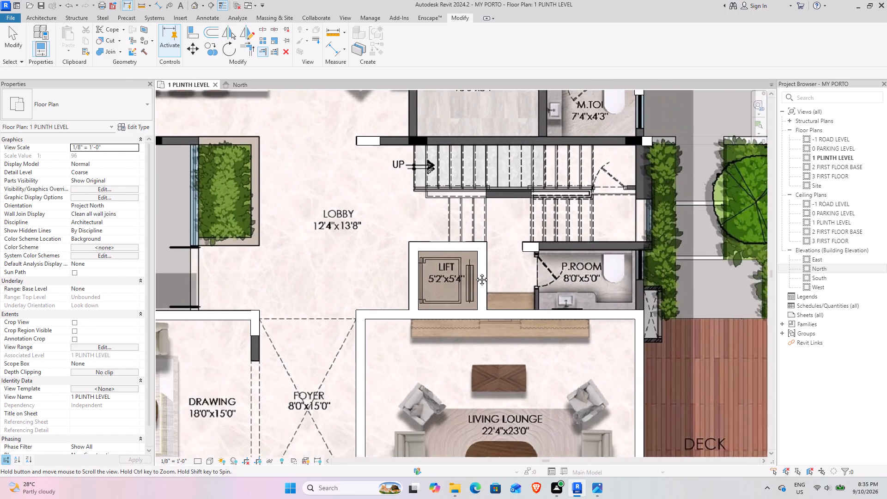
{"action": "middle_click_drag", "start_coordinate": [475, 273], "coordinate": [416, 278]}
{"action": "scroll", "coordinate": [448, 261], "scroll_direction": "up", "scroll_amount": 4}
{"action": "middle_click_drag", "start_coordinate": [521, 289], "coordinate": [433, 290]}
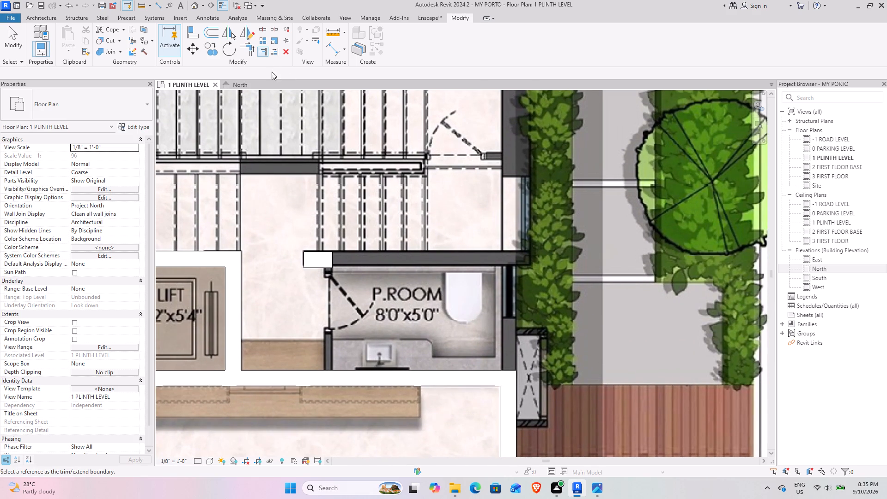
{"action": "left_click", "coordinate": [243, 55]}
{"action": "left_click", "coordinate": [516, 374]}
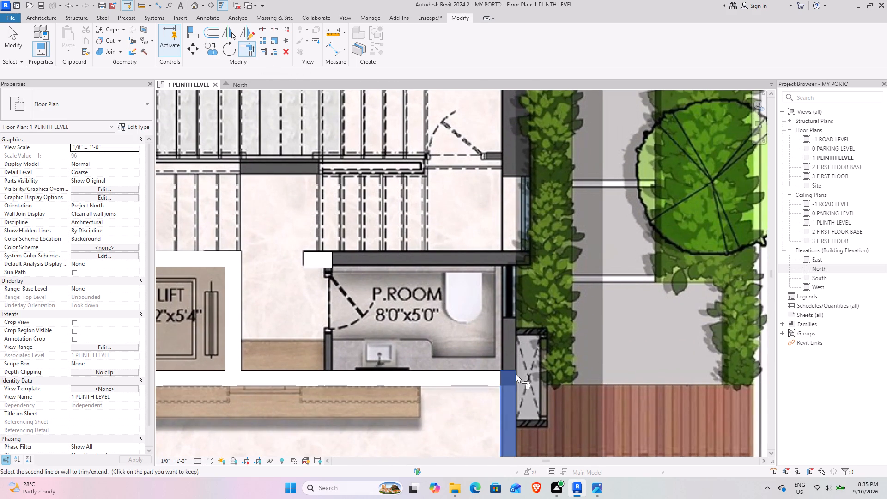
{"action": "left_click", "coordinate": [339, 262]}
{"action": "left_click", "coordinate": [334, 258]}
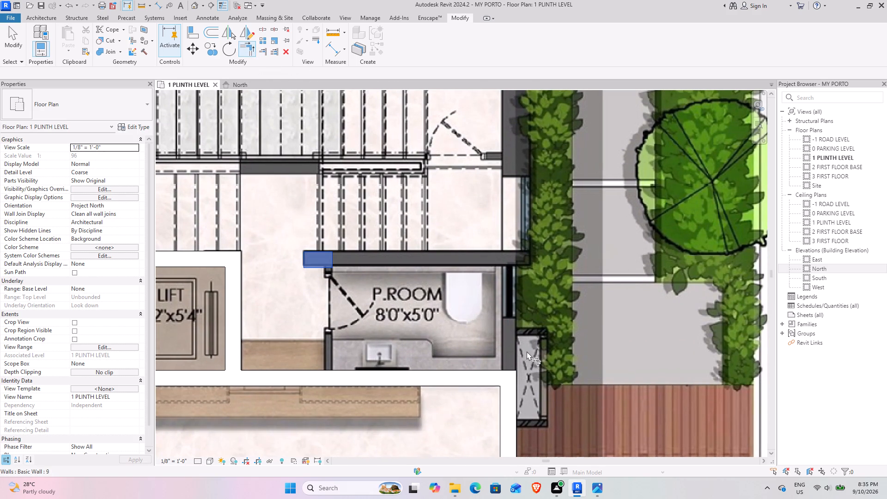
{"action": "left_click", "coordinate": [515, 369]}
Trim/extend the window-side wall of the maid's toilet beside Maid-02 and the short exterior column wall to a corner.
{"action": "middle_click_drag", "start_coordinate": [482, 251], "coordinate": [455, 353]}
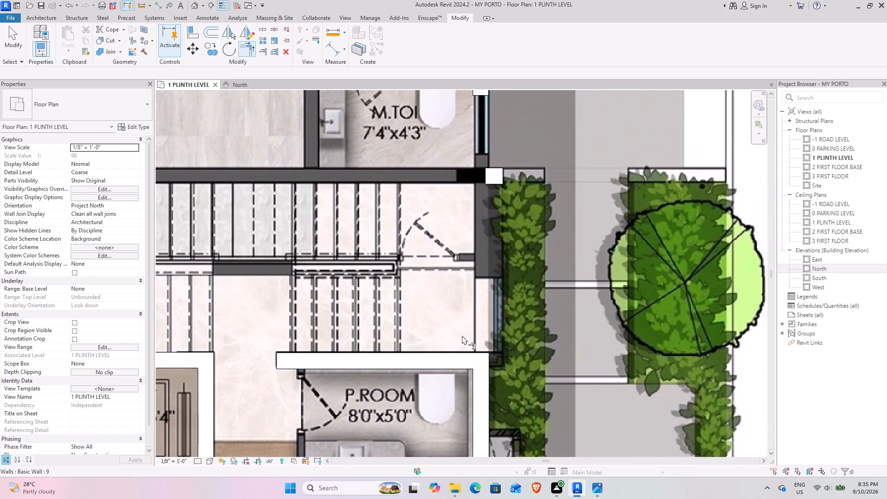
{"action": "scroll", "coordinate": [488, 171], "scroll_direction": "up", "scroll_amount": 4}
{"action": "middle_click_drag", "start_coordinate": [454, 207], "coordinate": [468, 215]}
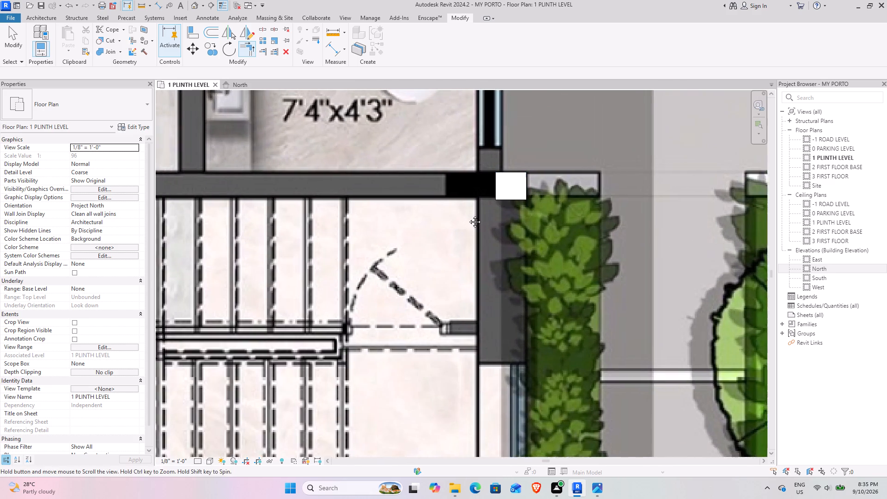
{"action": "middle_click_drag", "start_coordinate": [468, 215], "coordinate": [501, 314]}
{"action": "scroll", "coordinate": [500, 316], "scroll_direction": "down", "scroll_amount": 5}
{"action": "middle_click_drag", "start_coordinate": [504, 301], "coordinate": [559, 323]}
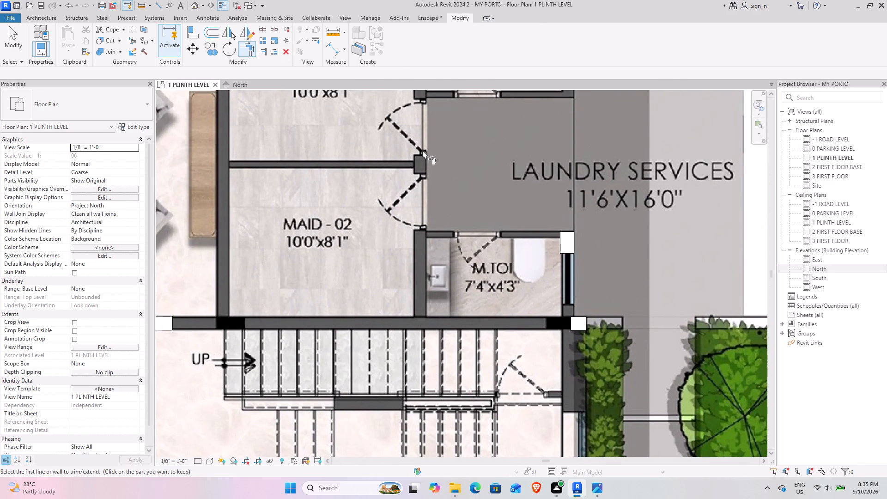
{"action": "left_click", "coordinate": [566, 252]}
{"action": "left_click", "coordinate": [571, 316]}
Extend the lobby-side wall between Maid-02 and the stairs to the exterior corner at the maid's toilet.
{"action": "scroll", "coordinate": [480, 289], "scroll_direction": "down", "scroll_amount": 1}
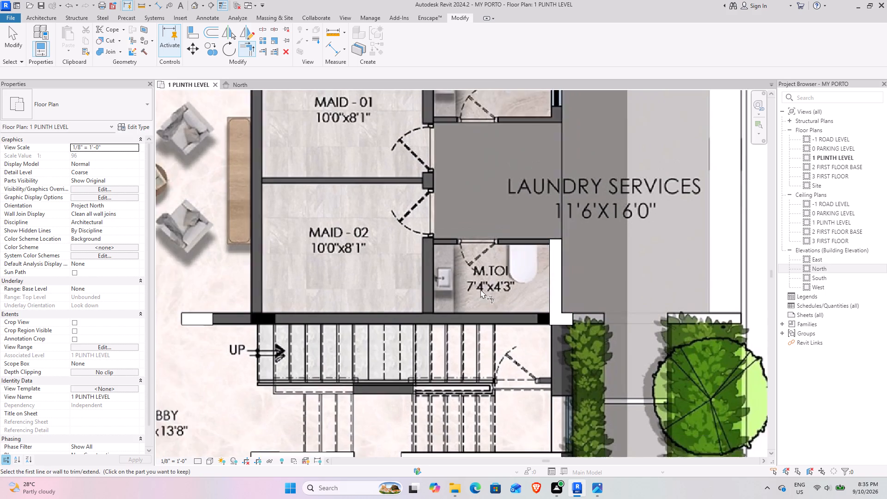
{"action": "scroll", "coordinate": [480, 289], "scroll_direction": "down", "scroll_amount": 1}
{"action": "middle_click_drag", "start_coordinate": [477, 289], "coordinate": [518, 274]}
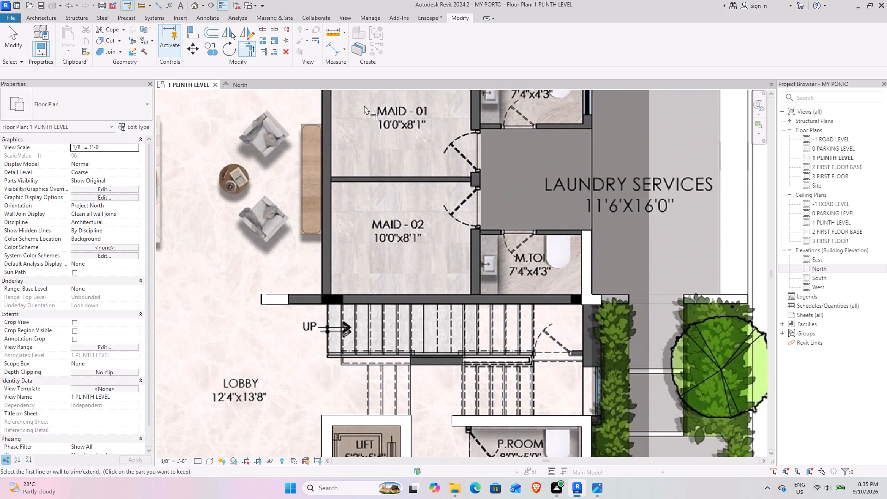
{"action": "left_click", "coordinate": [264, 49]}
{"action": "left_click", "coordinate": [583, 293]}
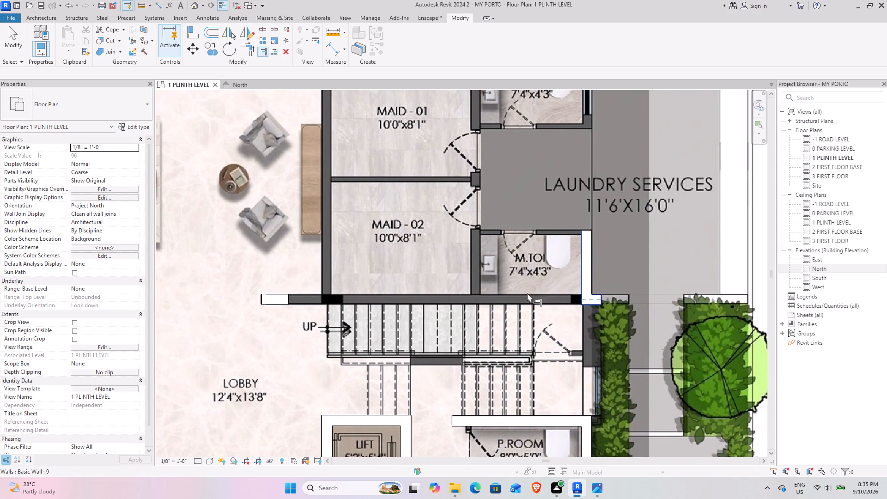
{"action": "left_click", "coordinate": [289, 296]}
Extend the drawing room's porch-side wall across the foyer entrance to the living lounge's foyer-side wall.
{"action": "middle_click_drag", "start_coordinate": [485, 235], "coordinate": [488, 301]}
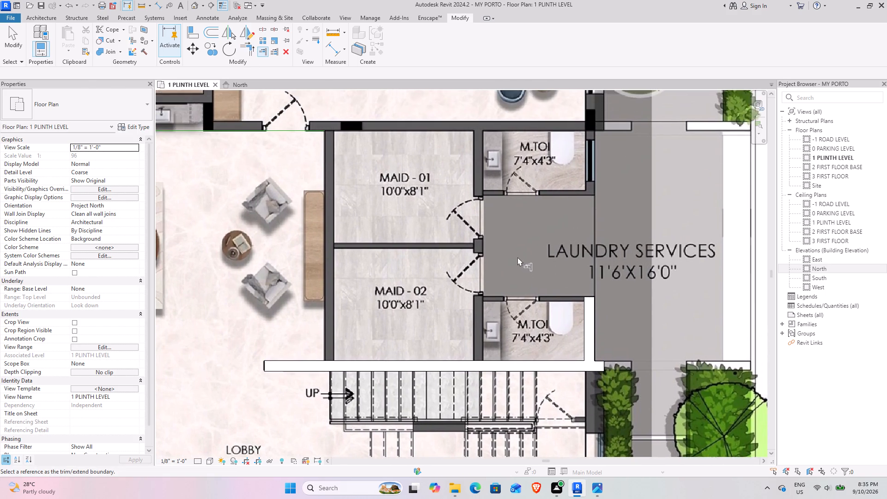
{"action": "scroll", "coordinate": [519, 252], "scroll_direction": "down", "scroll_amount": 4}
{"action": "middle_click_drag", "start_coordinate": [465, 285], "coordinate": [580, 99]}
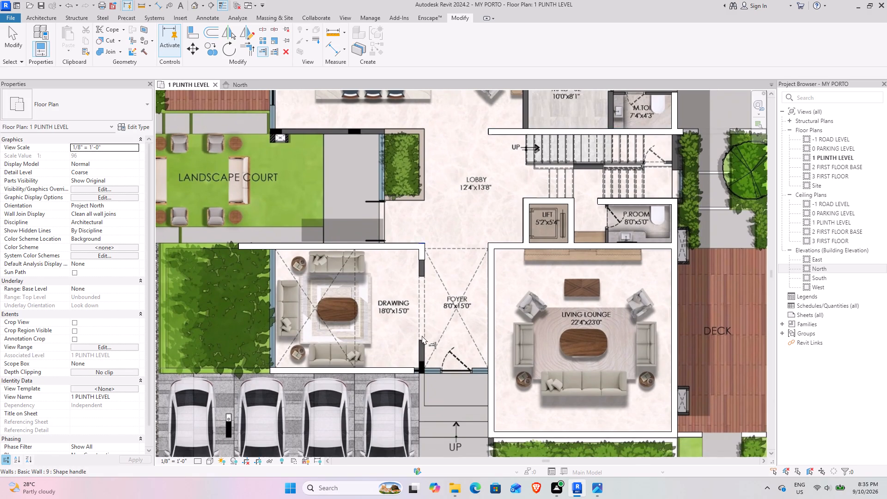
{"action": "scroll", "coordinate": [430, 349], "scroll_direction": "up", "scroll_amount": 6}
{"action": "middle_click_drag", "start_coordinate": [426, 356], "coordinate": [464, 335]}
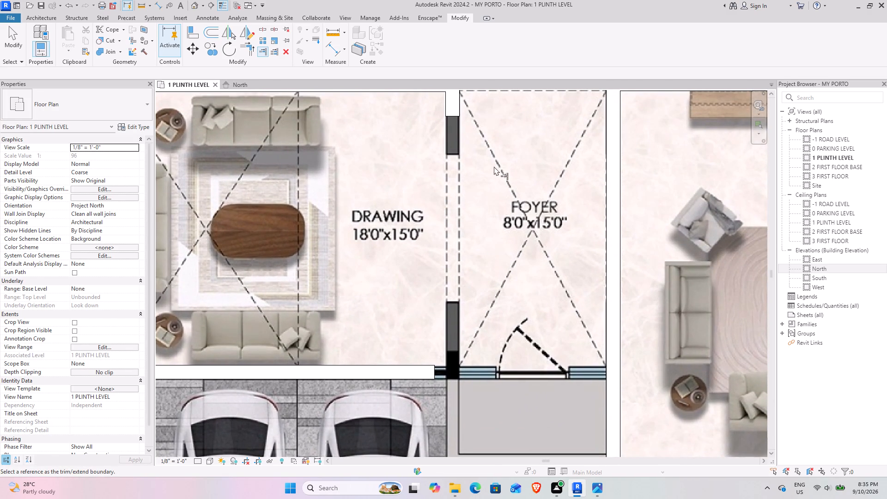
{"action": "left_click", "coordinate": [608, 258]}
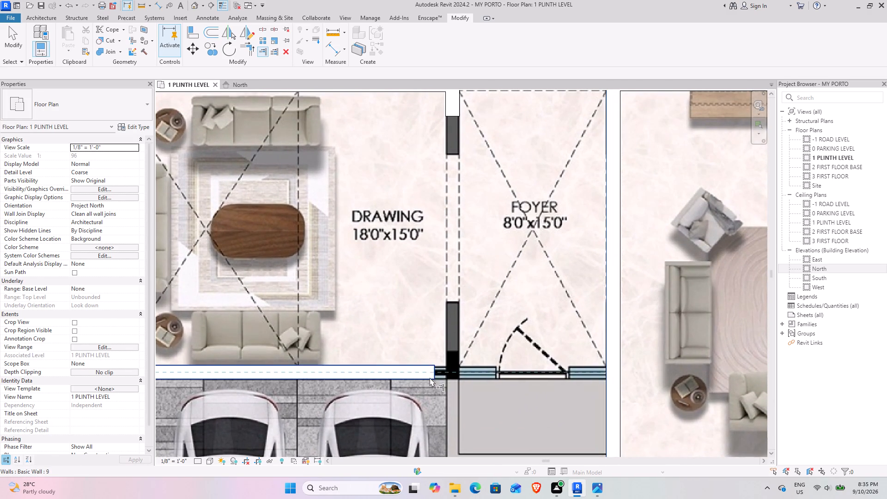
{"action": "left_click", "coordinate": [430, 377]}
Extend the wall between the drawing room and foyer to meet the porch-side wall, and end the trim/extend command.
{"action": "left_click", "coordinate": [454, 366]}
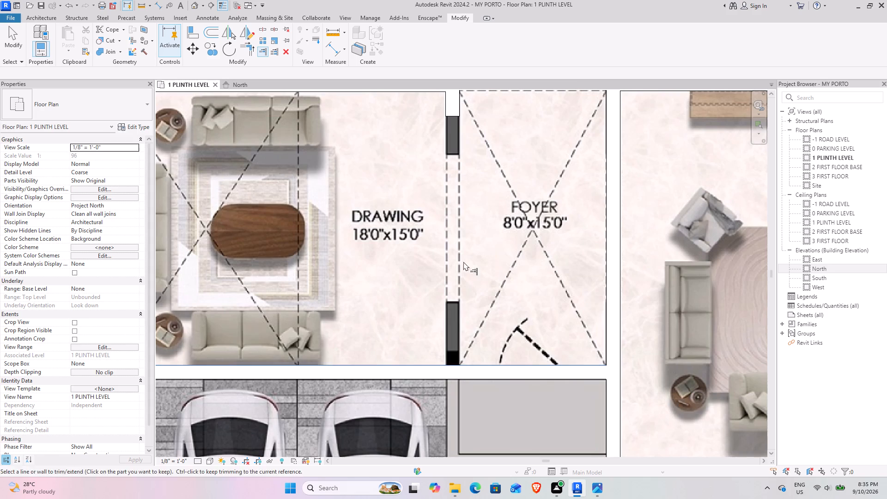
{"action": "left_click", "coordinate": [450, 113]}
{"action": "scroll", "coordinate": [456, 129], "scroll_direction": "down", "scroll_amount": 4}
{"action": "middle_click_drag", "start_coordinate": [509, 138], "coordinate": [354, 114]}
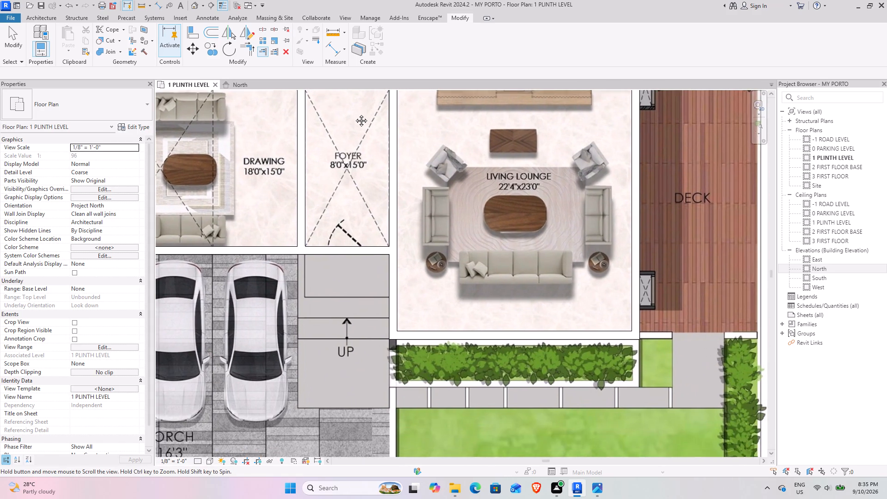
{"action": "middle_click_drag", "start_coordinate": [354, 114], "coordinate": [305, 131]}
{"action": "middle_click_drag", "start_coordinate": [574, 146], "coordinate": [548, 279]}
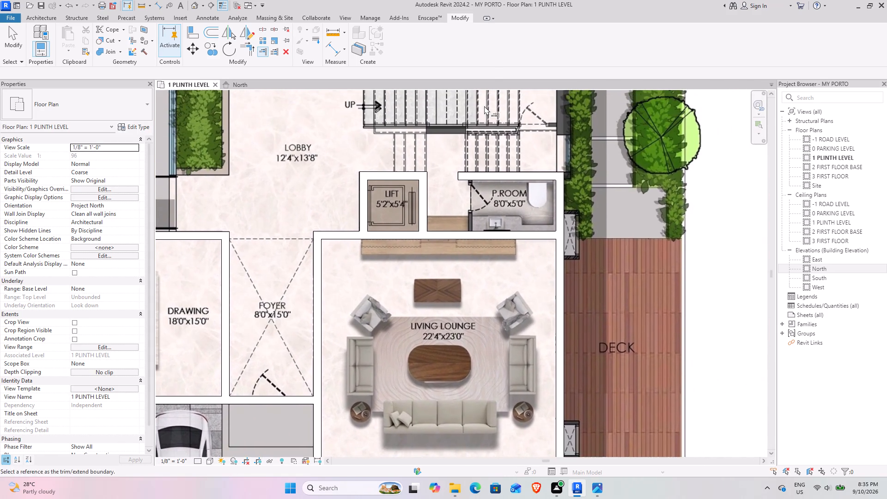
{"action": "middle_click_drag", "start_coordinate": [484, 106], "coordinate": [501, 230]}
{"action": "middle_click_drag", "start_coordinate": [576, 194], "coordinate": [572, 240]}
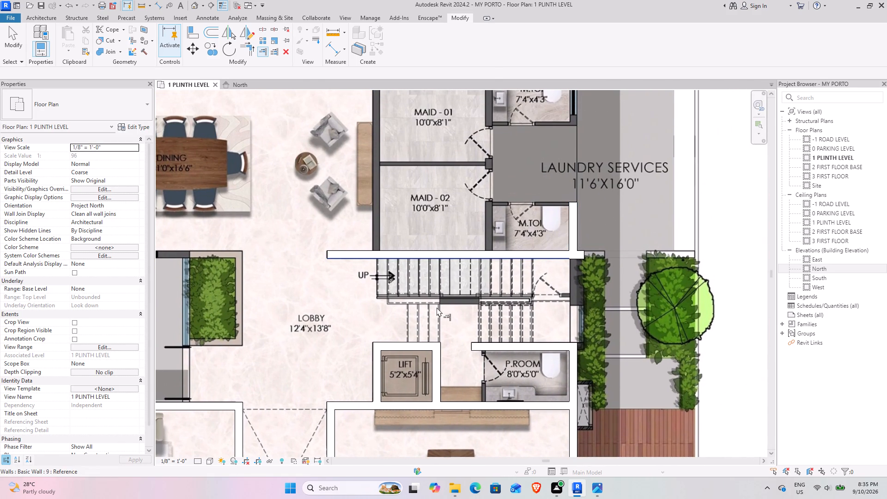
{"action": "scroll", "coordinate": [483, 301], "scroll_direction": "up", "scroll_amount": 4}
{"action": "key", "text": "Escape"}
{"action": "key", "text": "Escape"}
{"action": "key", "text": "Escape"}
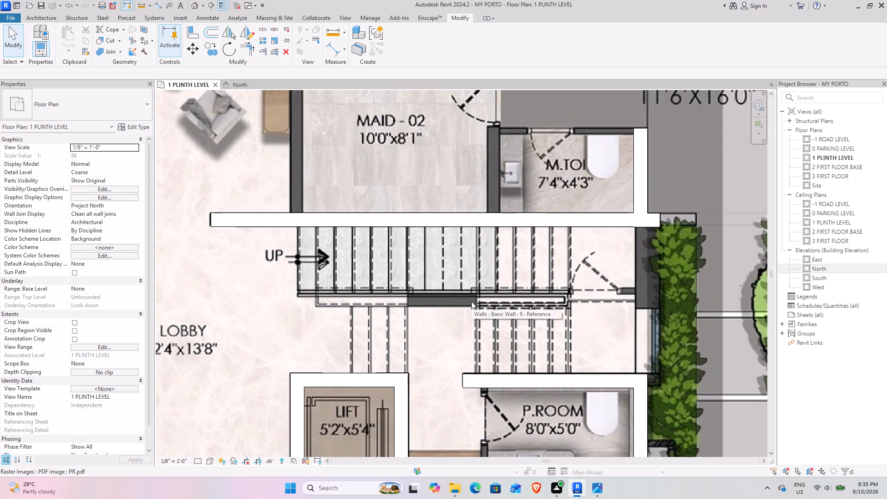
Examine the stairs, lift, powder room and Maid-02 areas of the floor plan for walls still missing.
{"action": "scroll", "coordinate": [446, 305], "scroll_direction": "down", "scroll_amount": 3}
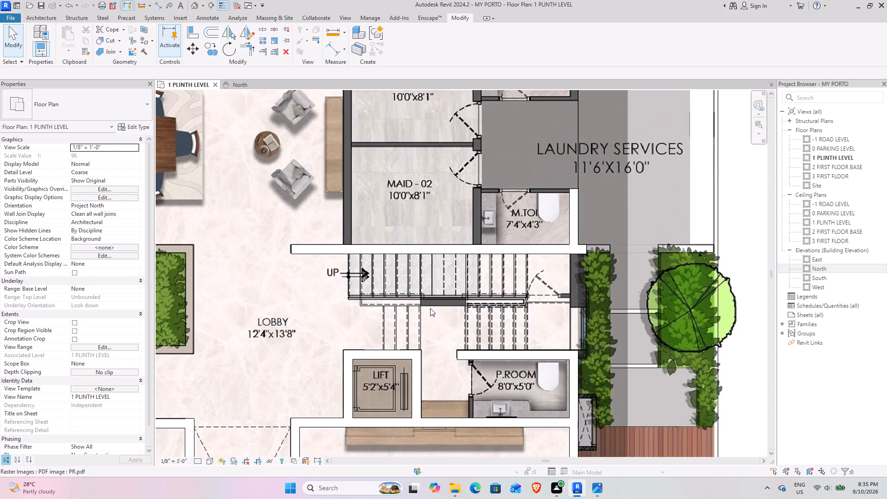
{"action": "middle_click_drag", "start_coordinate": [428, 308], "coordinate": [462, 215]}
{"action": "middle_click_drag", "start_coordinate": [357, 230], "coordinate": [395, 218]}
{"action": "scroll", "coordinate": [498, 175], "scroll_direction": "up", "scroll_amount": 3}
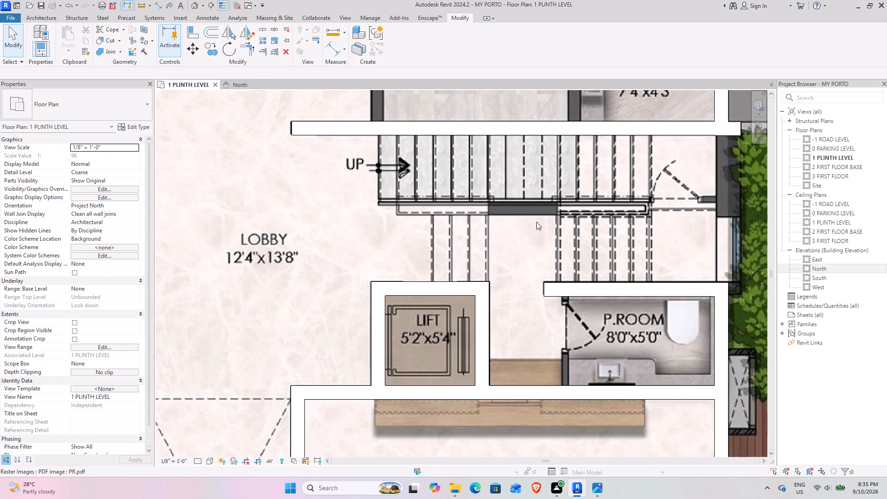
{"action": "middle_click_drag", "start_coordinate": [580, 176], "coordinate": [539, 210]}
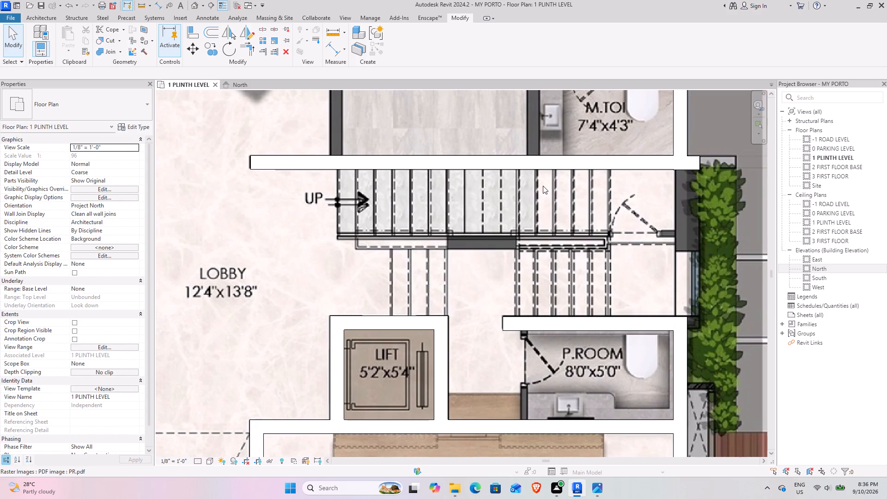
{"action": "middle_click_drag", "start_coordinate": [585, 238], "coordinate": [508, 264]}
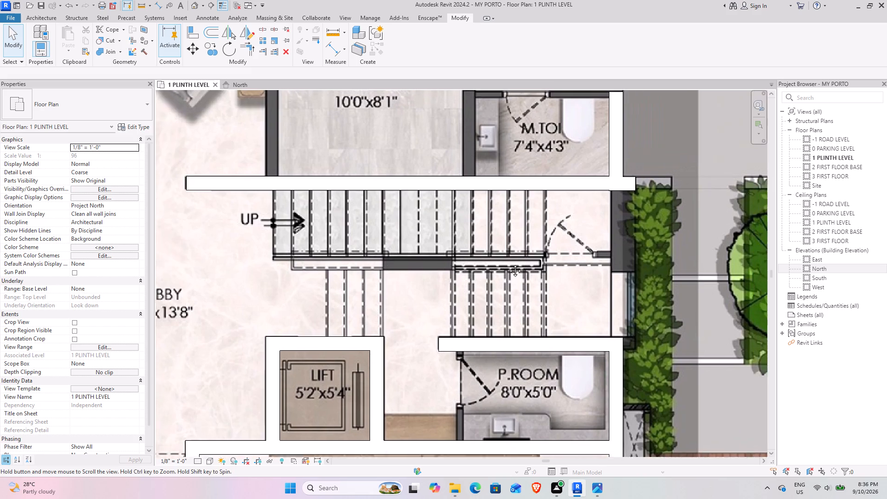
{"action": "middle_click_drag", "start_coordinate": [508, 264], "coordinate": [493, 267]}
{"action": "scroll", "coordinate": [486, 255], "scroll_direction": "down", "scroll_amount": 2}
{"action": "middle_click_drag", "start_coordinate": [535, 237], "coordinate": [525, 284]}
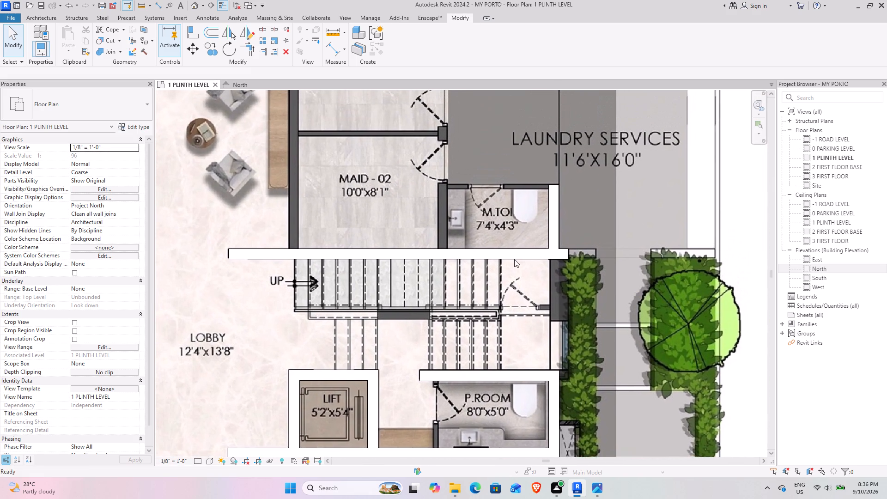
{"action": "middle_click_drag", "start_coordinate": [525, 195], "coordinate": [506, 240]}
{"action": "scroll", "coordinate": [462, 247], "scroll_direction": "up", "scroll_amount": 3}
{"action": "middle_click_drag", "start_coordinate": [427, 242], "coordinate": [437, 255]}
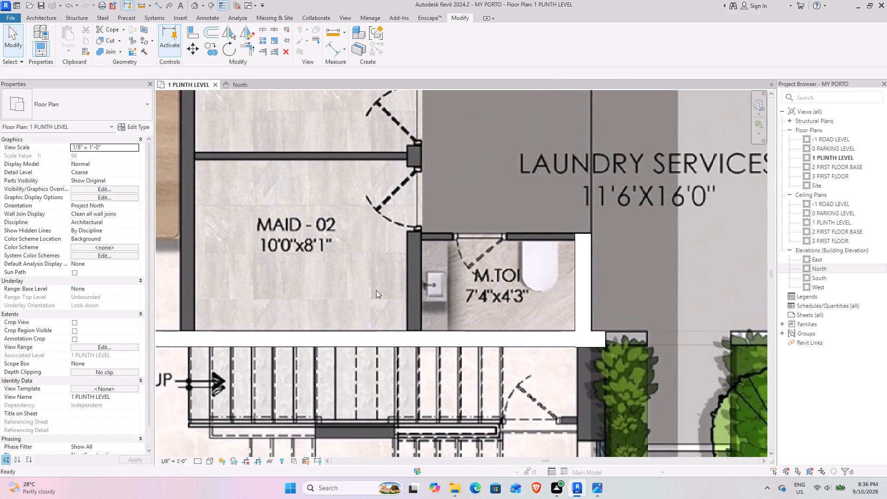
{"action": "scroll", "coordinate": [420, 254], "scroll_direction": "down", "scroll_amount": 3}
{"action": "middle_click_drag", "start_coordinate": [398, 237], "coordinate": [415, 255]}
Draw a short starter wall matching the maid's toilet wall between Maid-02 and its toilet, starting at the stair-side wall.
{"action": "left_click", "coordinate": [540, 282]}
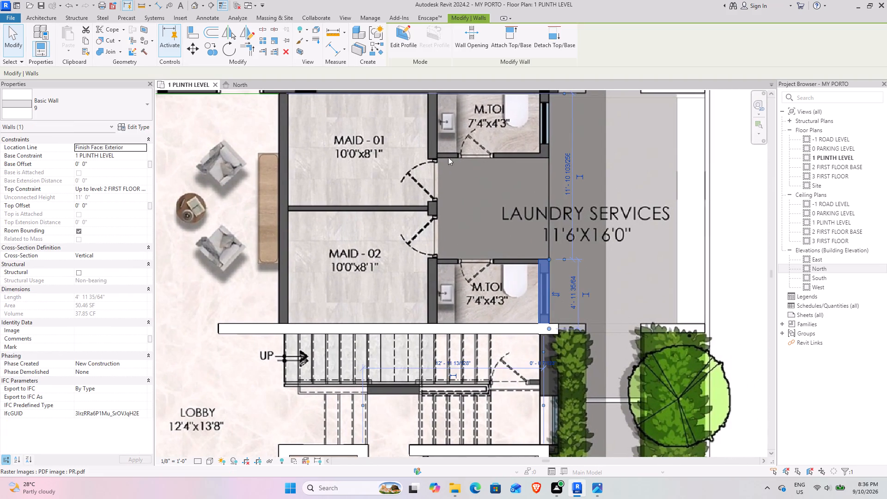
{"action": "left_click", "coordinate": [376, 47]}
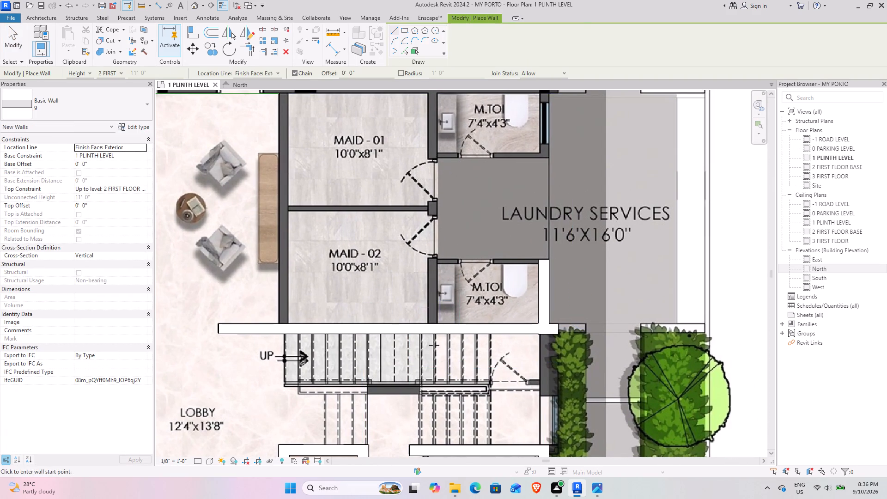
{"action": "scroll", "coordinate": [428, 323], "scroll_direction": "up", "scroll_amount": 8}
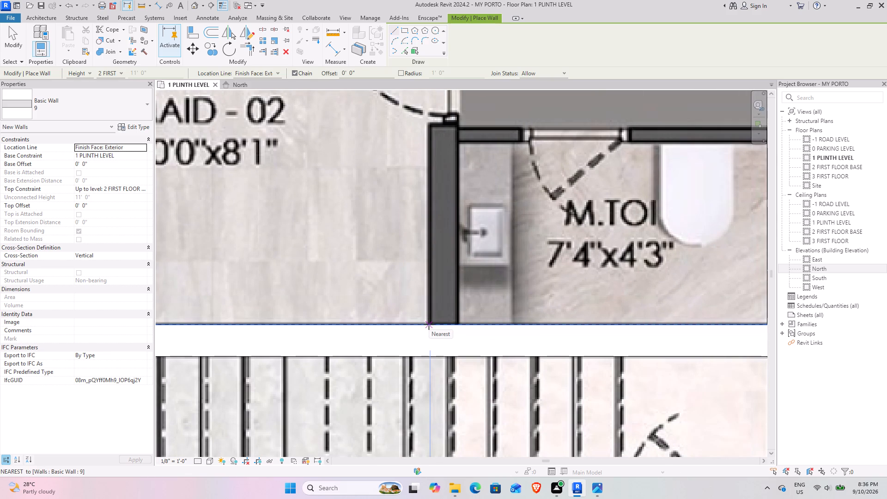
{"action": "left_click", "coordinate": [429, 324]}
{"action": "left_click", "coordinate": [432, 278]}
{"action": "scroll", "coordinate": [436, 223], "scroll_direction": "down", "scroll_amount": 4}
{"action": "middle_click_drag", "start_coordinate": [428, 212], "coordinate": [429, 213]}
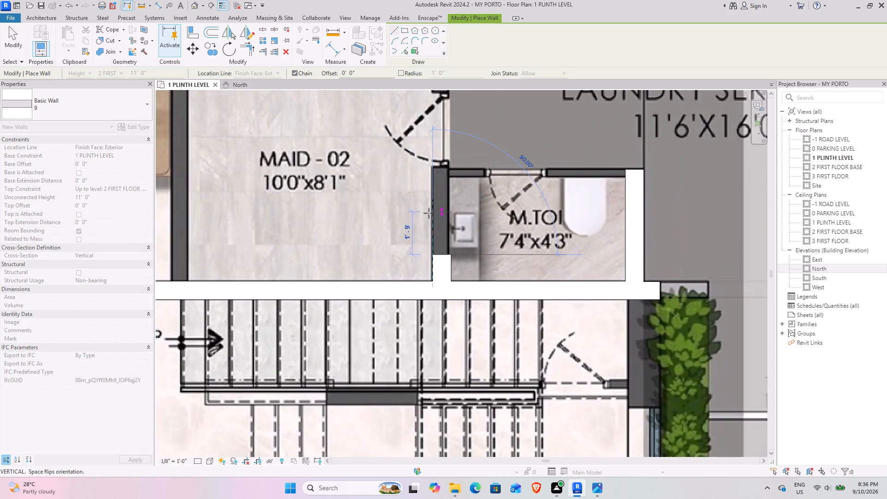
{"action": "middle_click_drag", "start_coordinate": [429, 213], "coordinate": [501, 319]}
{"action": "key", "text": "Escape"}
Draw a short 9" starter wall along Maid-02's dining-side edge, starting at the stair-side wall.
{"action": "middle_click_drag", "start_coordinate": [265, 296], "coordinate": [367, 281]}
{"action": "scroll", "coordinate": [351, 364], "scroll_direction": "up", "scroll_amount": 3}
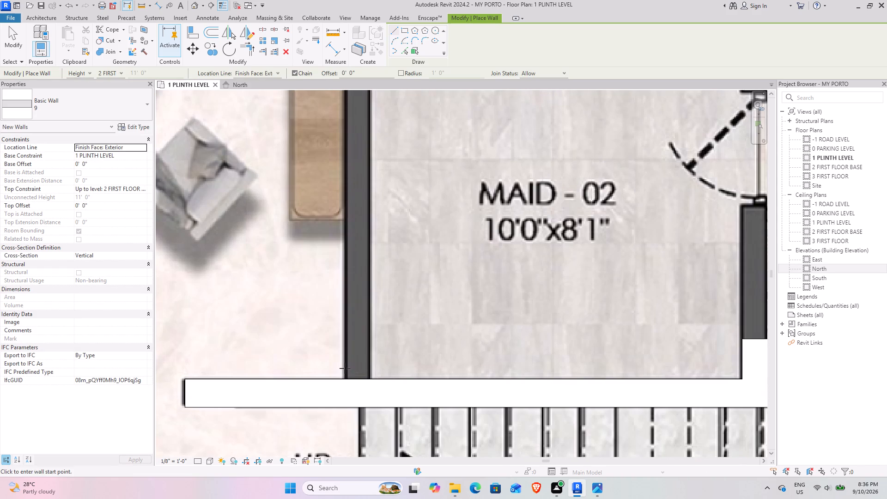
{"action": "left_click", "coordinate": [344, 381]}
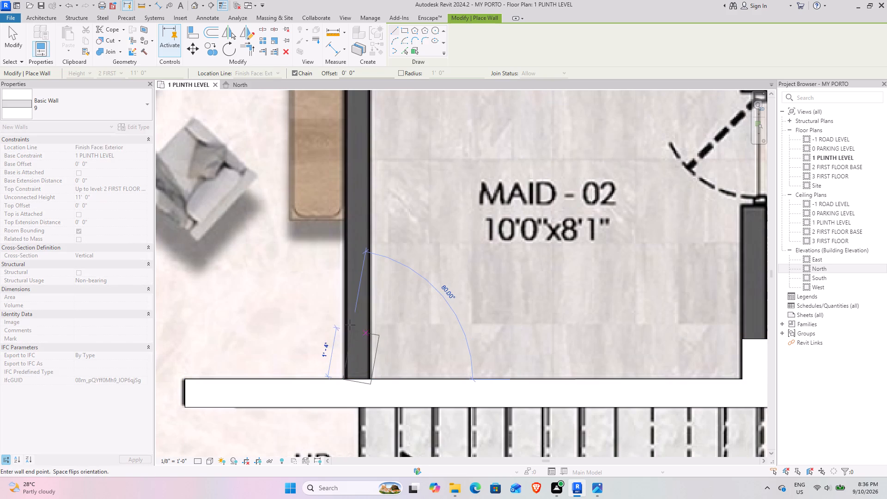
{"action": "left_click", "coordinate": [344, 322]}
{"action": "key", "text": "Escape"}
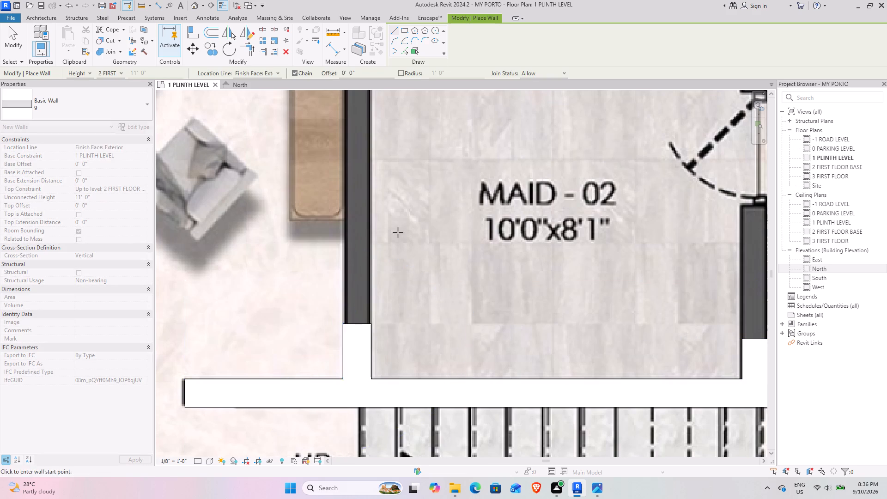
Examine the floor plan from the maid's toilets and laundry past the guest bedroom to the kitchens for outer walls still missing.
{"action": "scroll", "coordinate": [398, 232], "scroll_direction": "down", "scroll_amount": 5}
{"action": "middle_click_drag", "start_coordinate": [454, 194], "coordinate": [384, 402]}
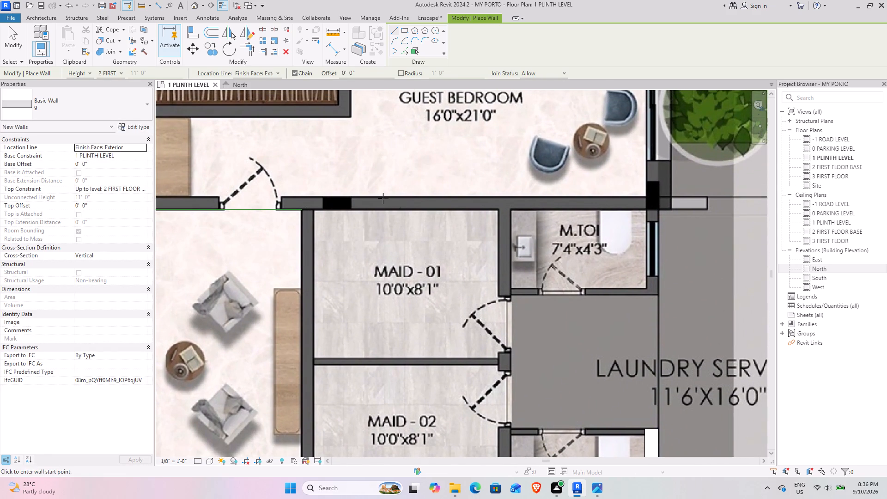
{"action": "middle_click_drag", "start_coordinate": [677, 264], "coordinate": [576, 178]}
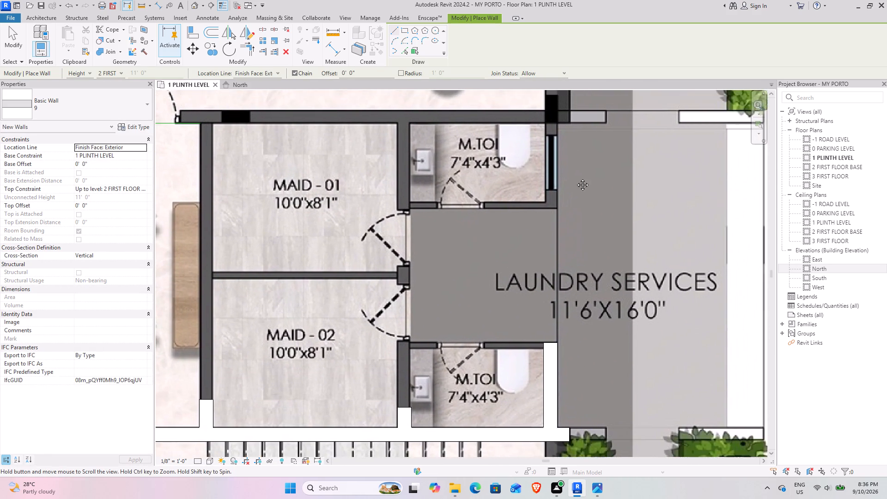
{"action": "middle_click_drag", "start_coordinate": [576, 178], "coordinate": [571, 188]}
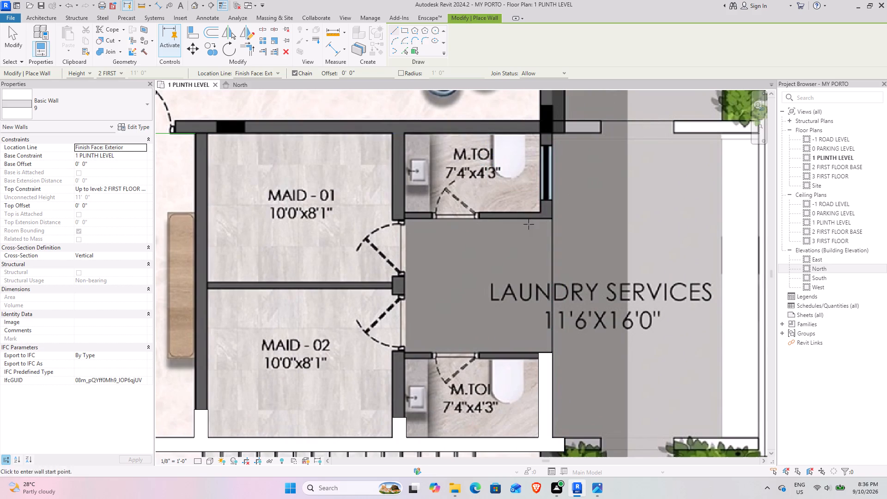
{"action": "scroll", "coordinate": [542, 180], "scroll_direction": "up", "scroll_amount": 3}
{"action": "middle_click_drag", "start_coordinate": [544, 174], "coordinate": [550, 284]}
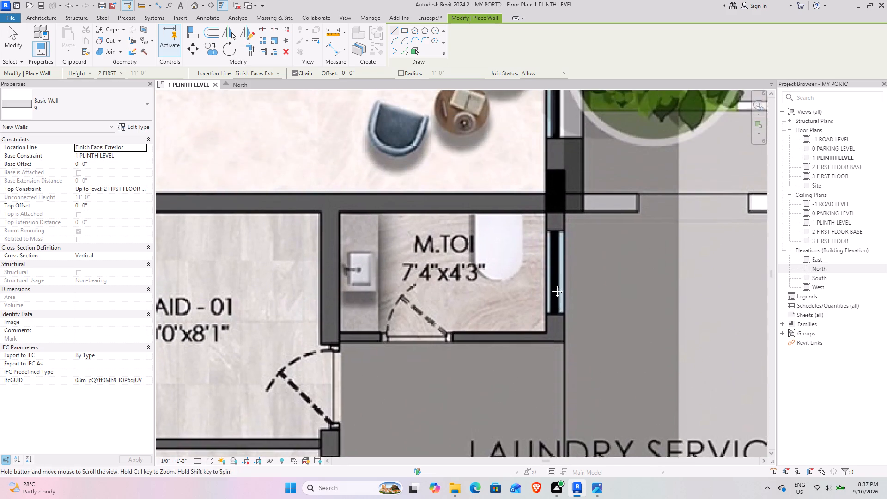
{"action": "middle_click_drag", "start_coordinate": [550, 284], "coordinate": [554, 308]}
{"action": "scroll", "coordinate": [591, 262], "scroll_direction": "down", "scroll_amount": 7}
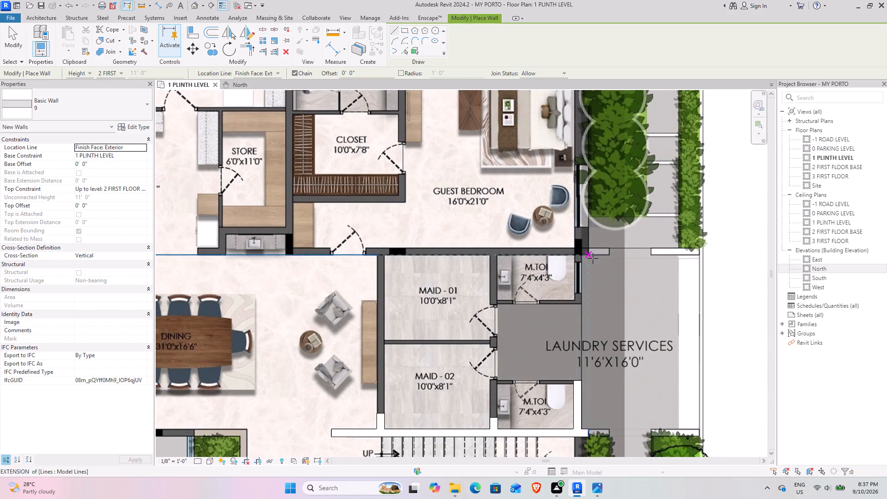
{"action": "middle_click_drag", "start_coordinate": [591, 258], "coordinate": [499, 312]}
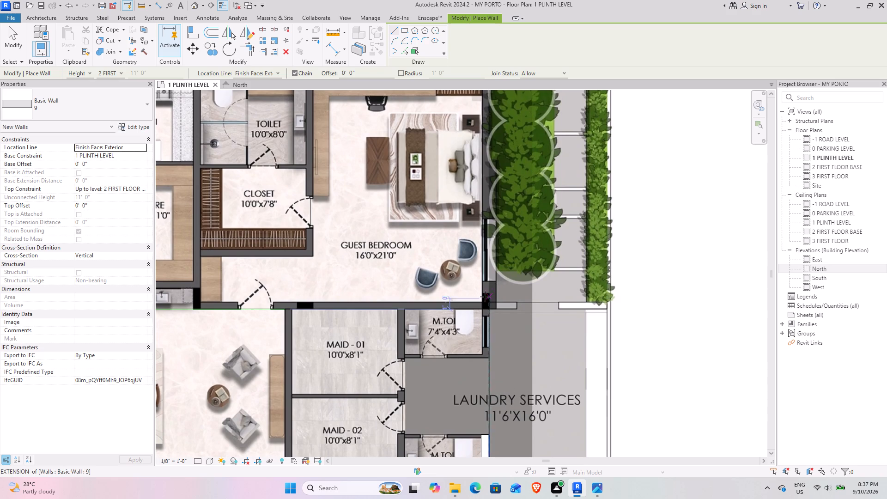
{"action": "scroll", "coordinate": [485, 297], "scroll_direction": "up", "scroll_amount": 8}
{"action": "scroll", "coordinate": [524, 271], "scroll_direction": "down", "scroll_amount": 7}
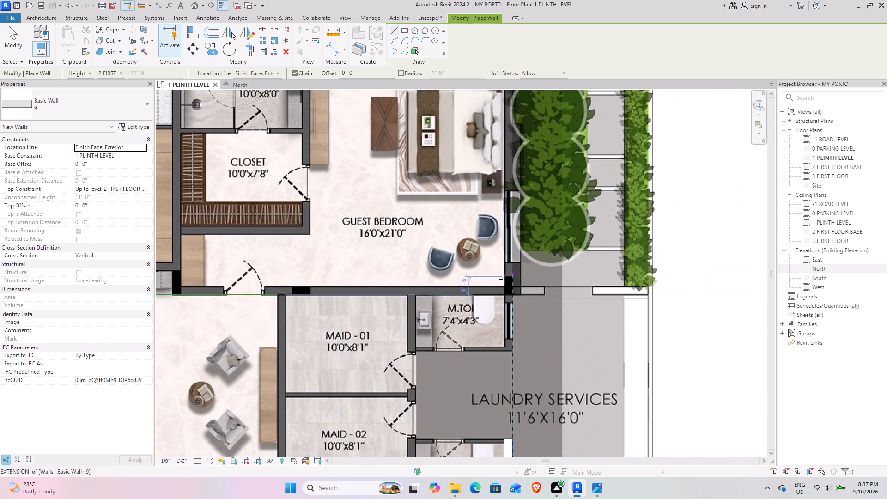
{"action": "scroll", "coordinate": [516, 281], "scroll_direction": "up", "scroll_amount": 4}
{"action": "scroll", "coordinate": [522, 284], "scroll_direction": "down", "scroll_amount": 5}
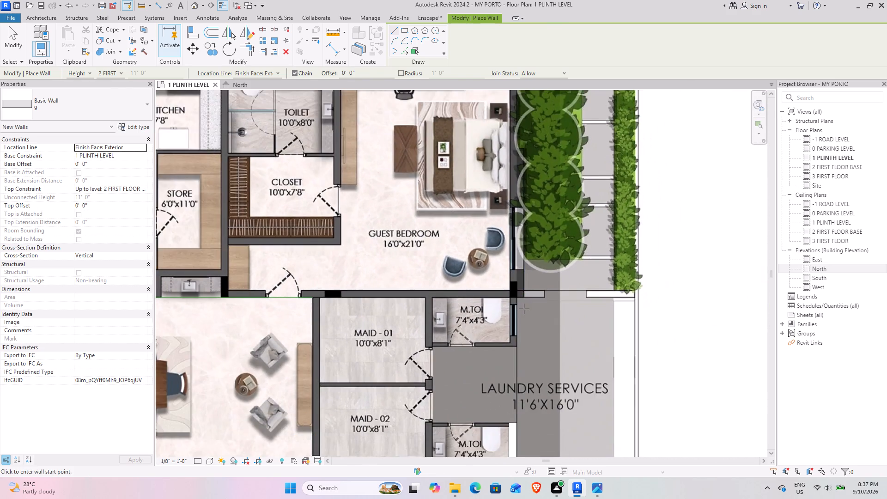
{"action": "middle_click_drag", "start_coordinate": [522, 306], "coordinate": [522, 136]}
{"action": "scroll", "coordinate": [529, 348], "scroll_direction": "up", "scroll_amount": 4}
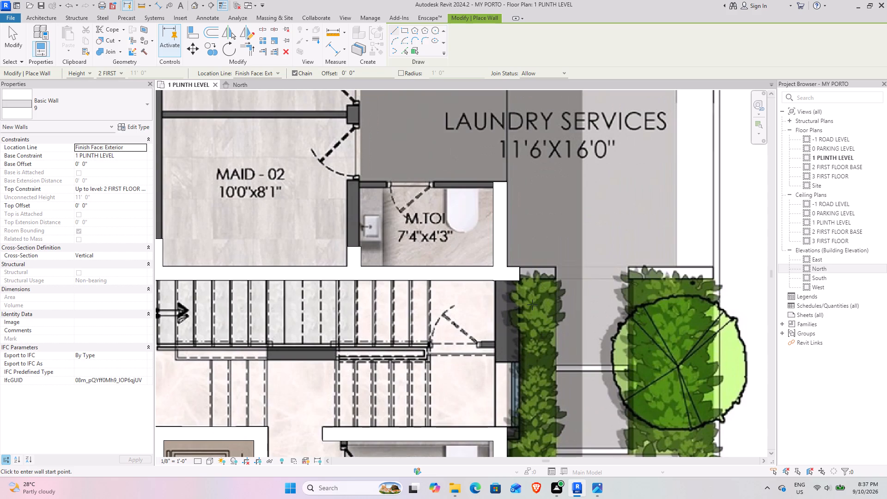
{"action": "middle_click_drag", "start_coordinate": [508, 328], "coordinate": [524, 294]}
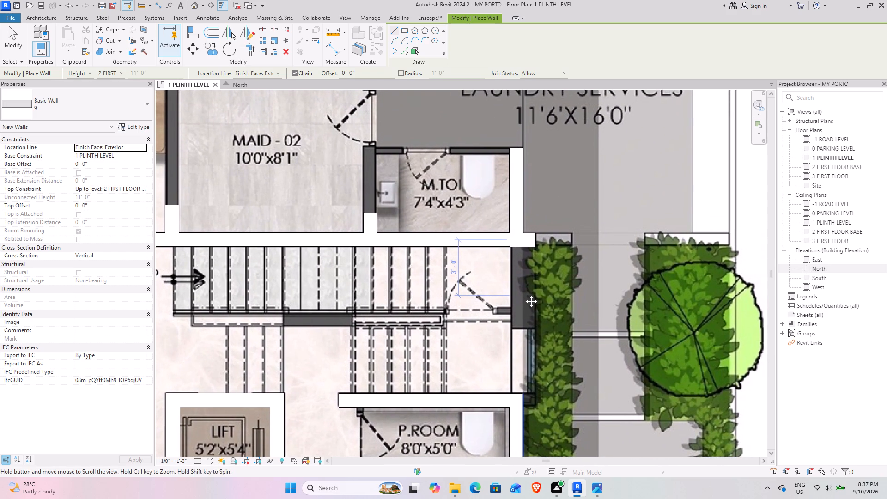
{"action": "middle_click_drag", "start_coordinate": [524, 294], "coordinate": [524, 278]}
{"action": "middle_click_drag", "start_coordinate": [559, 212], "coordinate": [543, 320]}
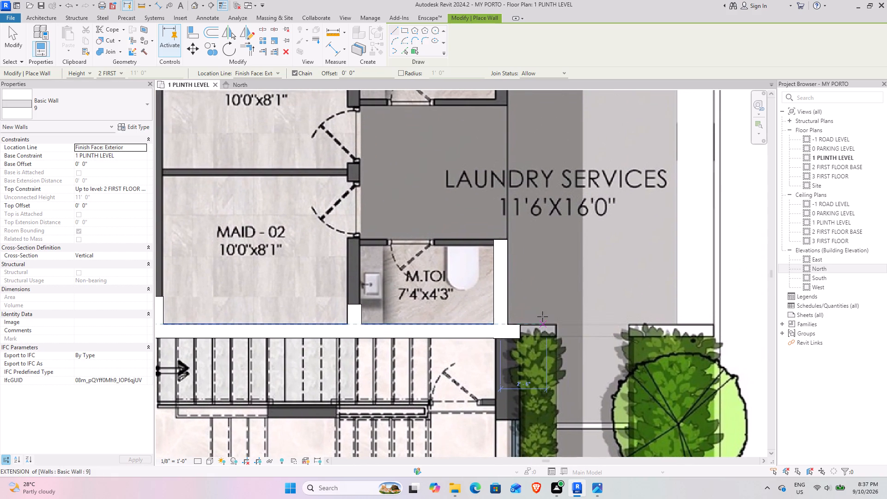
{"action": "middle_click_drag", "start_coordinate": [559, 195], "coordinate": [555, 325]}
{"action": "middle_click_drag", "start_coordinate": [524, 218], "coordinate": [524, 295]}
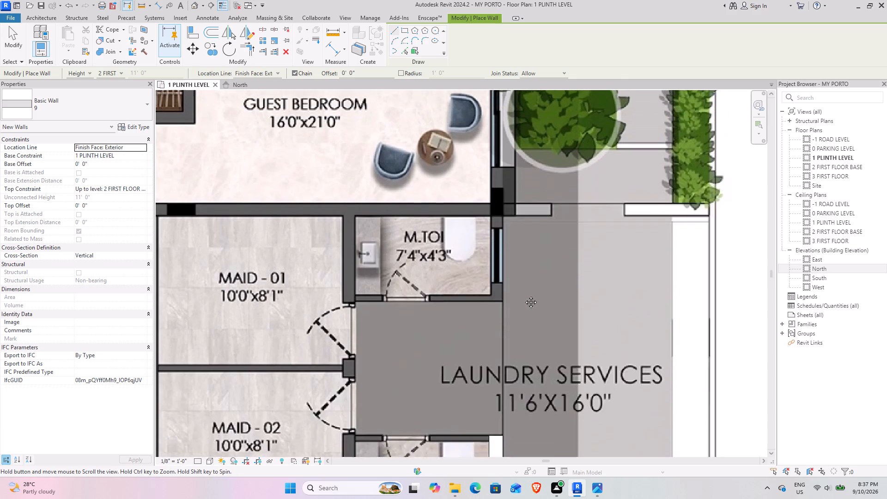
{"action": "middle_click_drag", "start_coordinate": [524, 295], "coordinate": [525, 377]}
{"action": "middle_click_drag", "start_coordinate": [551, 263], "coordinate": [550, 312]}
{"action": "scroll", "coordinate": [538, 249], "scroll_direction": "down", "scroll_amount": 2}
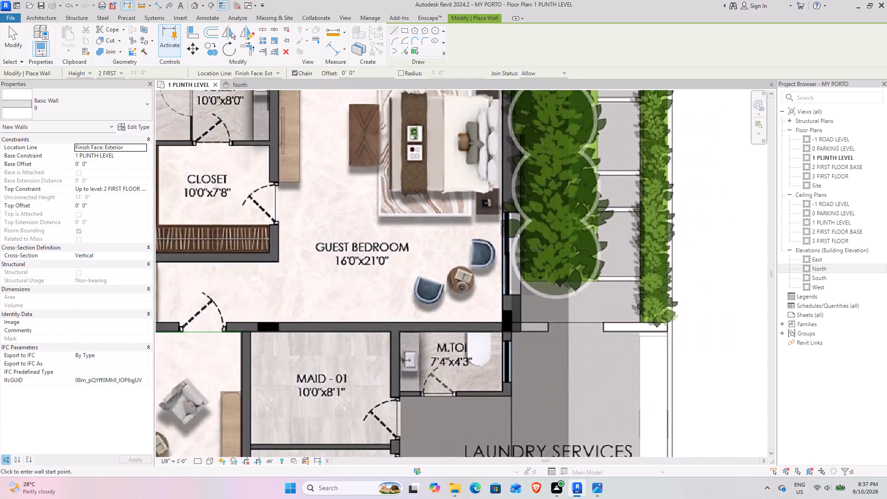
{"action": "scroll", "coordinate": [538, 249], "scroll_direction": "down", "scroll_amount": 5}
{"action": "scroll", "coordinate": [536, 116], "scroll_direction": "up", "scroll_amount": 7}
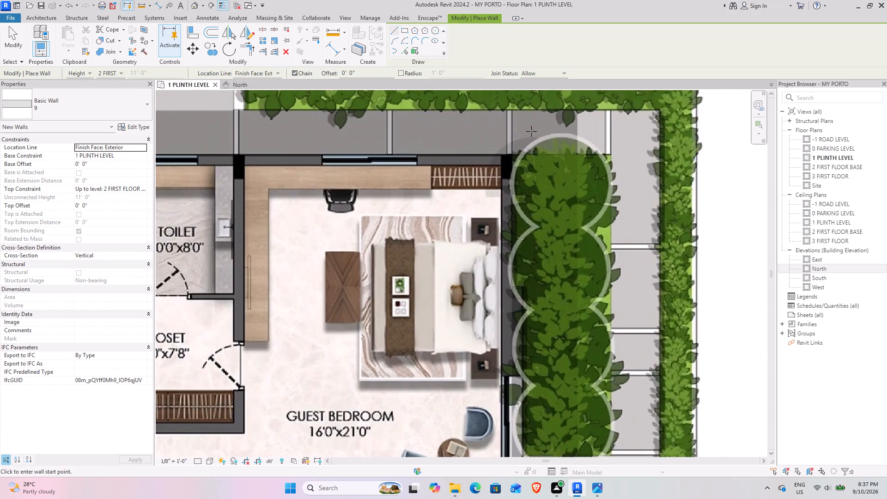
{"action": "scroll", "coordinate": [547, 257], "scroll_direction": "down", "scroll_amount": 4}
{"action": "middle_click_drag", "start_coordinate": [502, 289], "coordinate": [561, 264]}
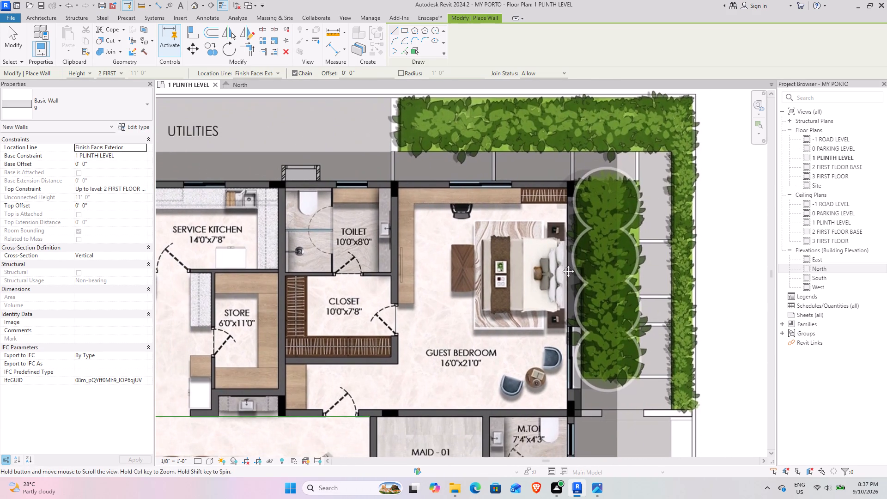
{"action": "middle_click_drag", "start_coordinate": [561, 264], "coordinate": [727, 231]}
{"action": "middle_click_drag", "start_coordinate": [419, 218], "coordinate": [592, 175]}
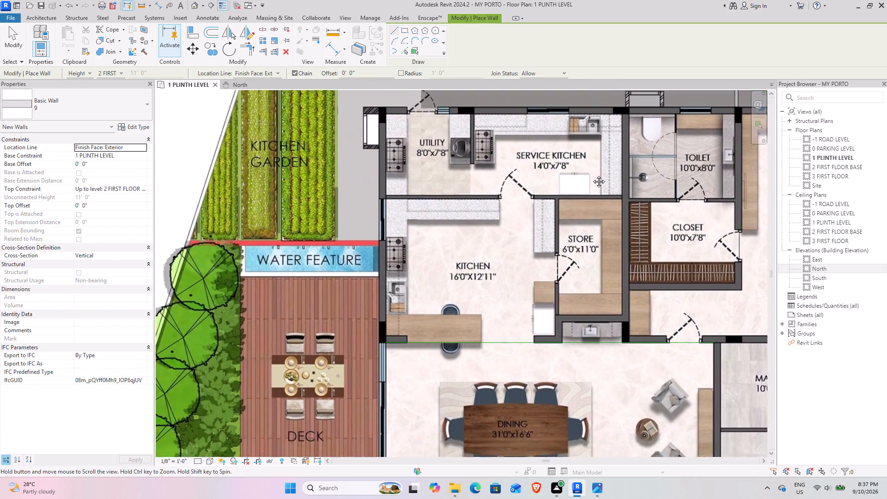
{"action": "middle_click_drag", "start_coordinate": [592, 175], "coordinate": [493, 299]}
Draw two short 9" starter walls at the Utility room's outer corner, one along the kitchen garden side and one along the utilities side.
{"action": "scroll", "coordinate": [295, 222], "scroll_direction": "up", "scroll_amount": 8}
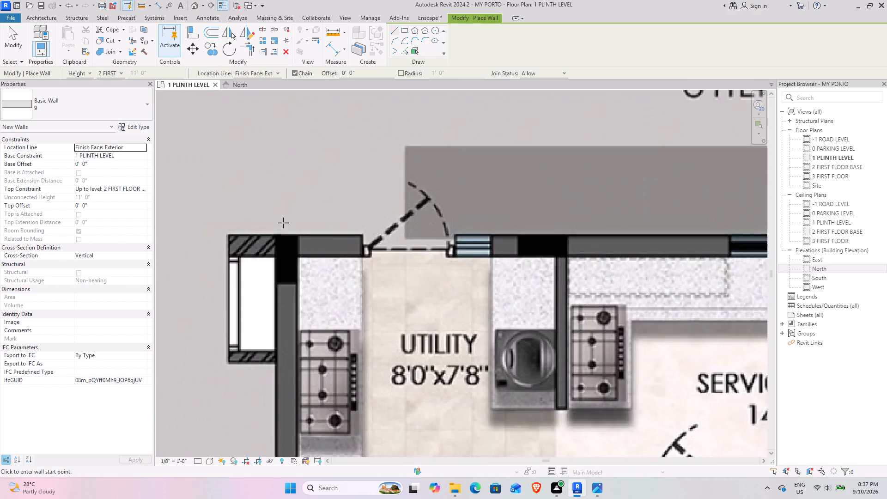
{"action": "scroll", "coordinate": [339, 262], "scroll_direction": "down", "scroll_amount": 4}
{"action": "middle_click_drag", "start_coordinate": [285, 258], "coordinate": [363, 204]}
{"action": "scroll", "coordinate": [350, 180], "scroll_direction": "up", "scroll_amount": 3}
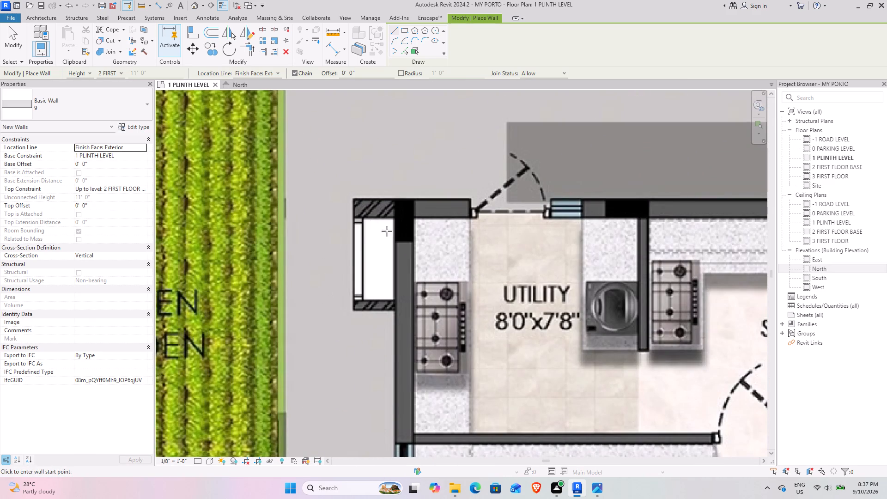
{"action": "left_click", "coordinate": [394, 198]}
{"action": "key", "text": "space"}
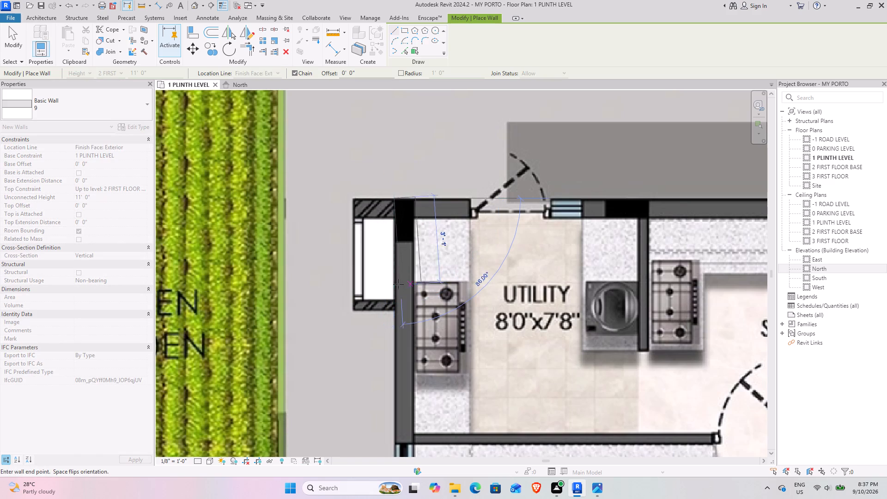
{"action": "left_click", "coordinate": [398, 284]}
{"action": "key", "text": "Escape"}
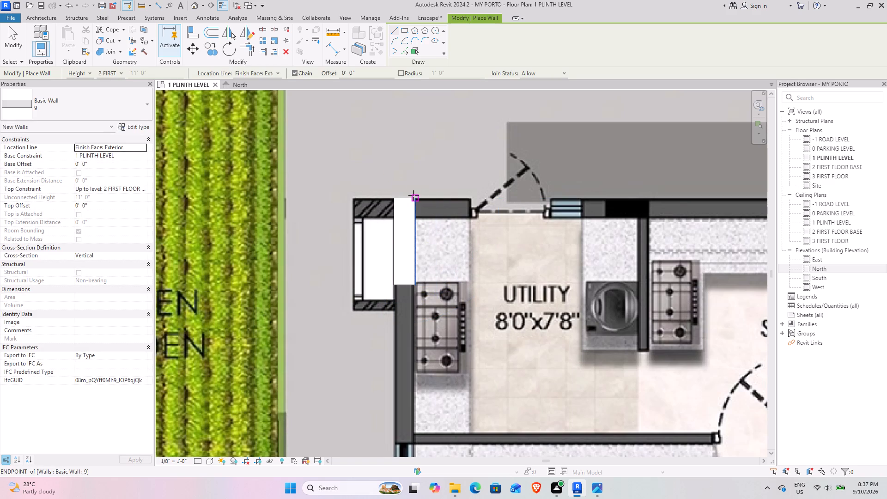
{"action": "left_click", "coordinate": [415, 199]}
{"action": "left_click", "coordinate": [443, 197]}
{"action": "key", "text": "Escape"}
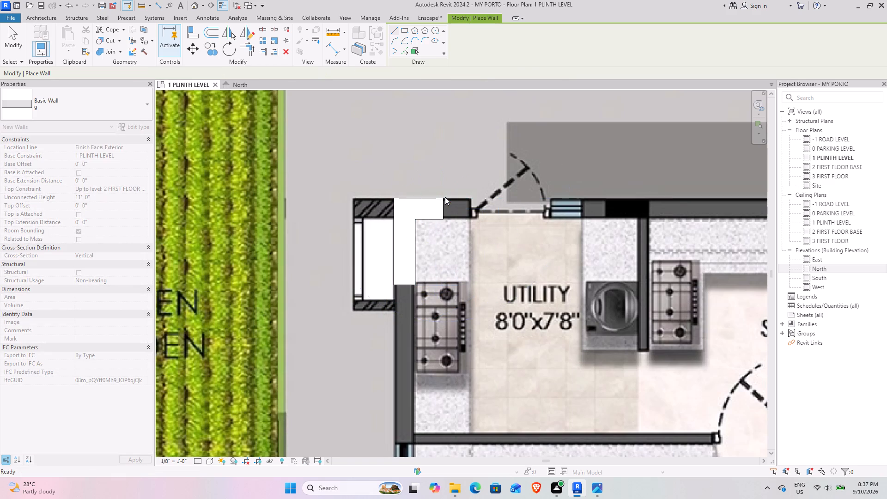
Draw a starter wall about 1'-6" long on the laundry-side outer edge of Maid-01's toilet, from its outer corner towards the guest bedroom.
{"action": "scroll", "coordinate": [494, 200], "scroll_direction": "down", "scroll_amount": 5}
{"action": "middle_click_drag", "start_coordinate": [566, 205], "coordinate": [304, 170]}
{"action": "middle_click_drag", "start_coordinate": [525, 182], "coordinate": [481, 182]}
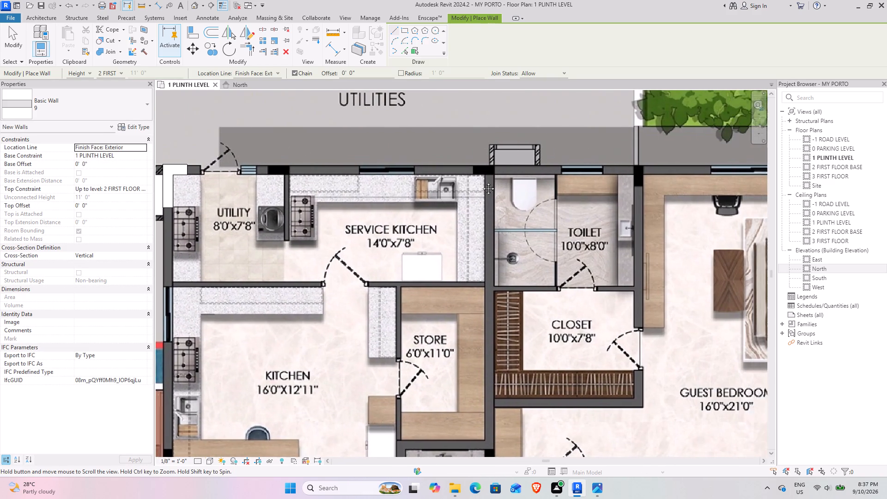
{"action": "middle_click_drag", "start_coordinate": [481, 182], "coordinate": [234, 172]}
{"action": "middle_click_drag", "start_coordinate": [500, 261], "coordinate": [494, 236]}
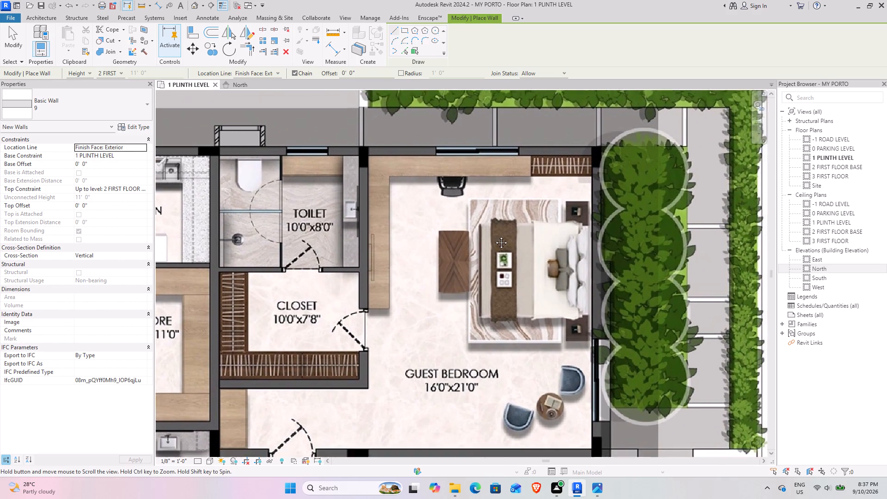
{"action": "middle_click_drag", "start_coordinate": [494, 236], "coordinate": [494, 175]}
{"action": "middle_click_drag", "start_coordinate": [595, 385], "coordinate": [565, 269]}
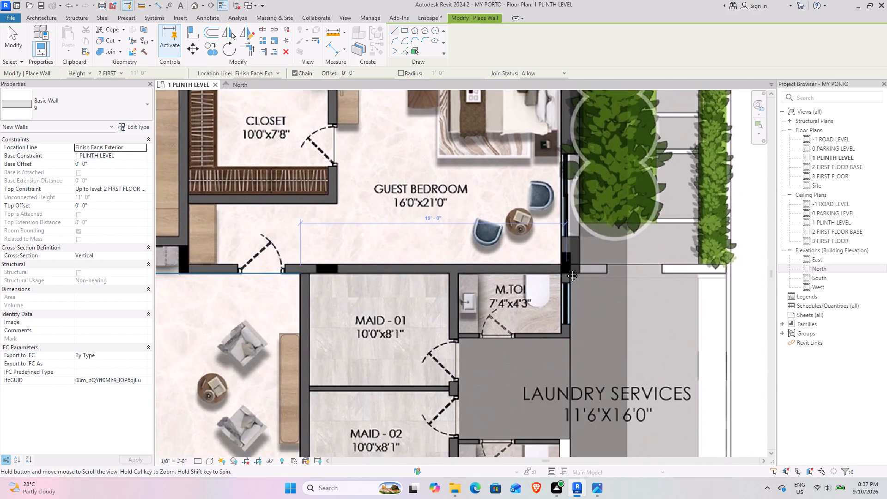
{"action": "middle_click_drag", "start_coordinate": [565, 269], "coordinate": [565, 266]}
{"action": "scroll", "coordinate": [572, 335], "scroll_direction": "up", "scroll_amount": 7}
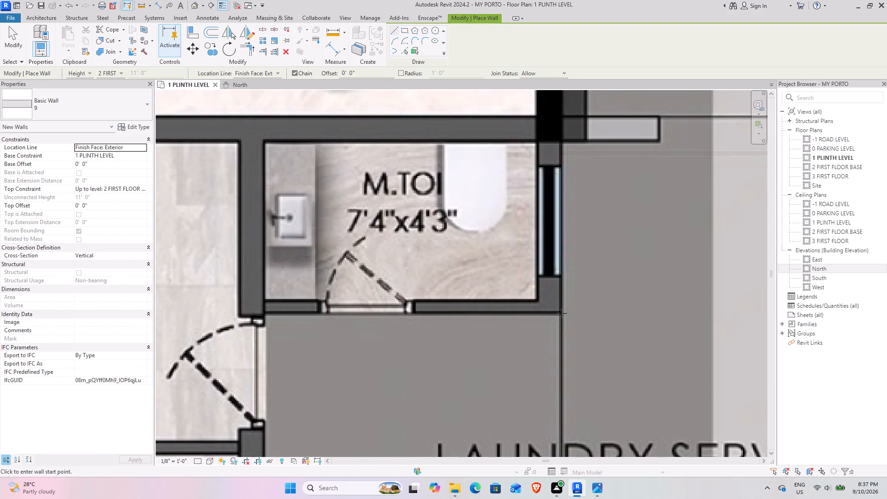
{"action": "left_click", "coordinate": [561, 313]}
{"action": "key", "text": "space"}
{"action": "left_click", "coordinate": [559, 258]}
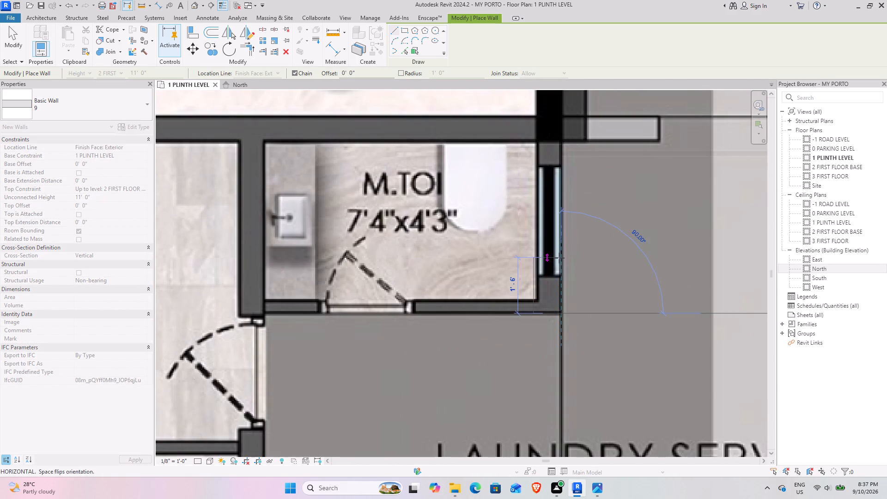
{"action": "key", "text": "Escape"}
Trim/extend the Maid-01 toilet's outer wall and the Utility room's utilities-side wall to meet at the guest bedroom's outer corner.
{"action": "left_click", "coordinate": [245, 48]}
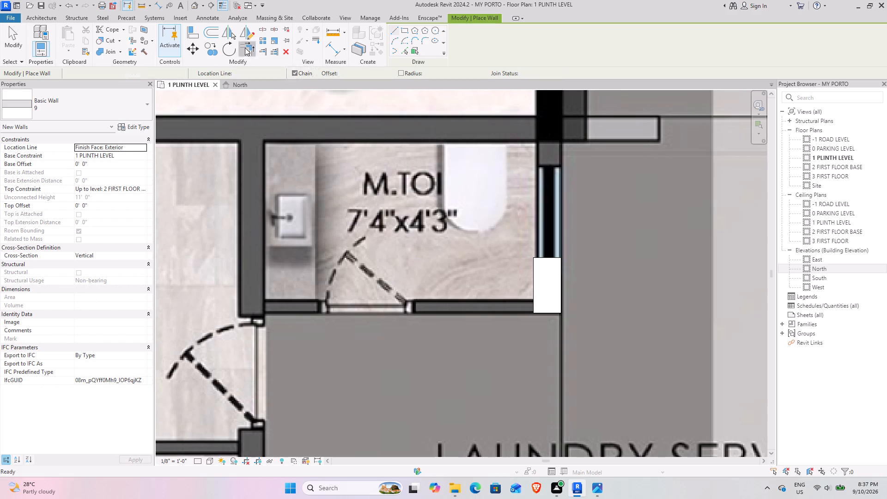
{"action": "left_click", "coordinate": [551, 254]}
{"action": "scroll", "coordinate": [350, 218], "scroll_direction": "down", "scroll_amount": 14}
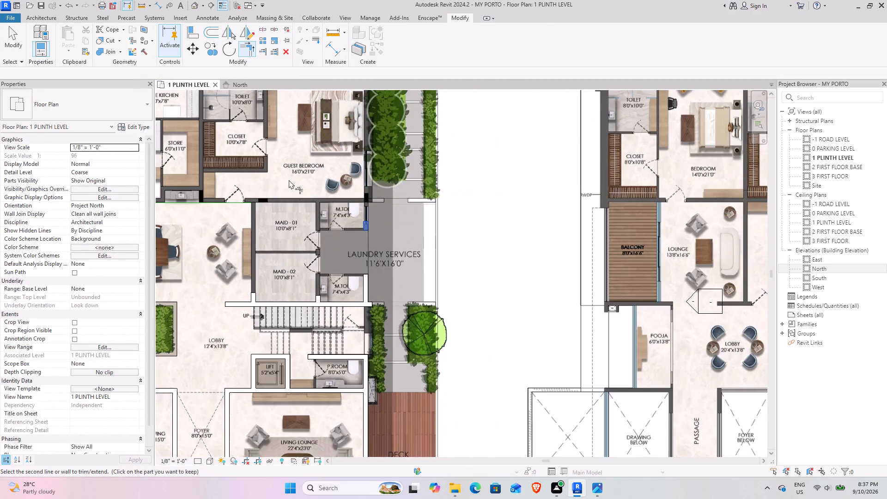
{"action": "middle_click_drag", "start_coordinate": [289, 180], "coordinate": [521, 286]}
{"action": "left_click", "coordinate": [334, 193]}
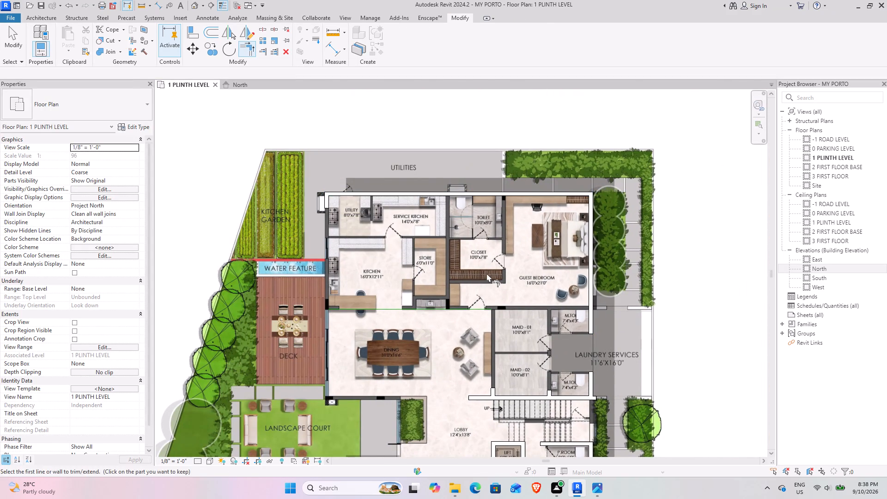
Examine the dining room, deck, landscape court and lobby edges of the floor plan for walls still missing or unjoined.
{"action": "middle_click_drag", "start_coordinate": [487, 272], "coordinate": [569, 175]}
{"action": "middle_click_drag", "start_coordinate": [456, 249], "coordinate": [422, 312]}
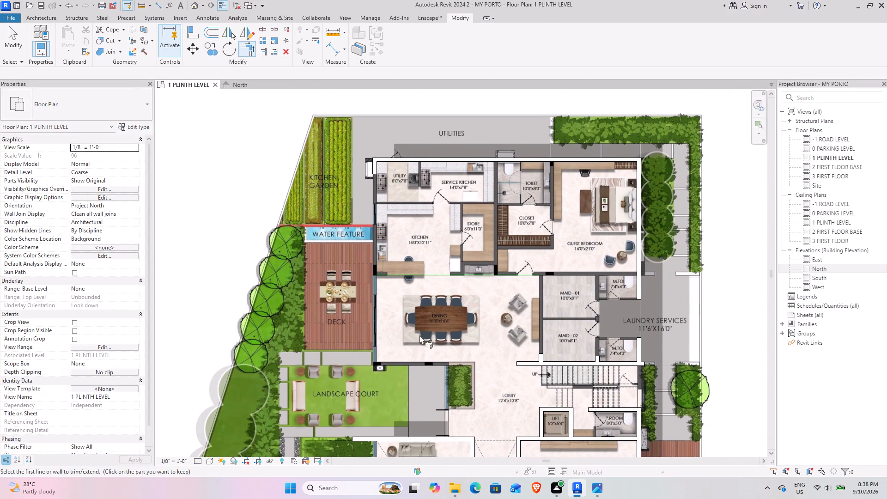
{"action": "scroll", "coordinate": [365, 276], "scroll_direction": "up", "scroll_amount": 4}
{"action": "middle_click_drag", "start_coordinate": [384, 370], "coordinate": [381, 280]}
{"action": "scroll", "coordinate": [381, 267], "scroll_direction": "up", "scroll_amount": 3}
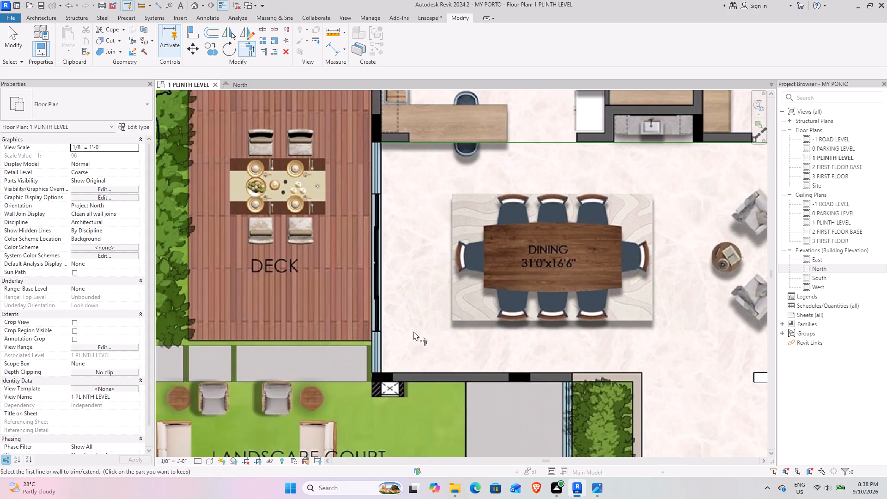
{"action": "scroll", "coordinate": [386, 276], "scroll_direction": "down", "scroll_amount": 3}
{"action": "middle_click_drag", "start_coordinate": [408, 236], "coordinate": [390, 280]}
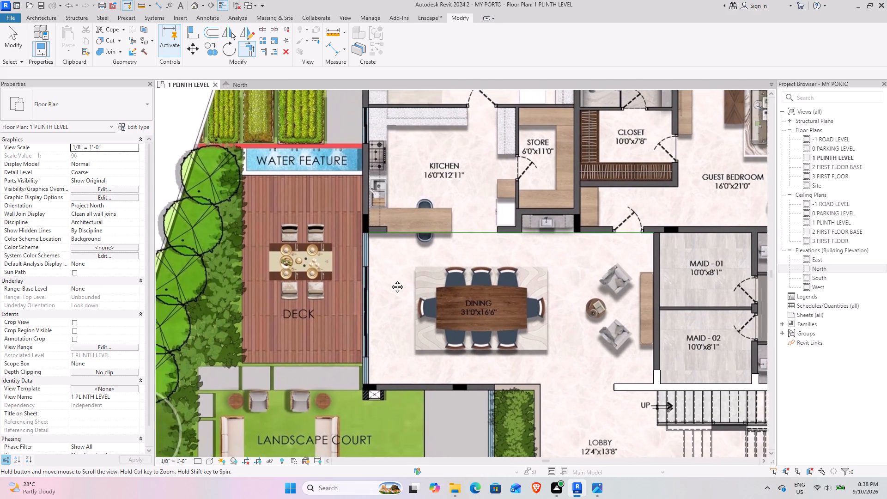
{"action": "middle_click_drag", "start_coordinate": [390, 280], "coordinate": [303, 238]}
{"action": "scroll", "coordinate": [365, 268], "scroll_direction": "down", "scroll_amount": 4}
{"action": "middle_click_drag", "start_coordinate": [335, 257], "coordinate": [335, 265]}
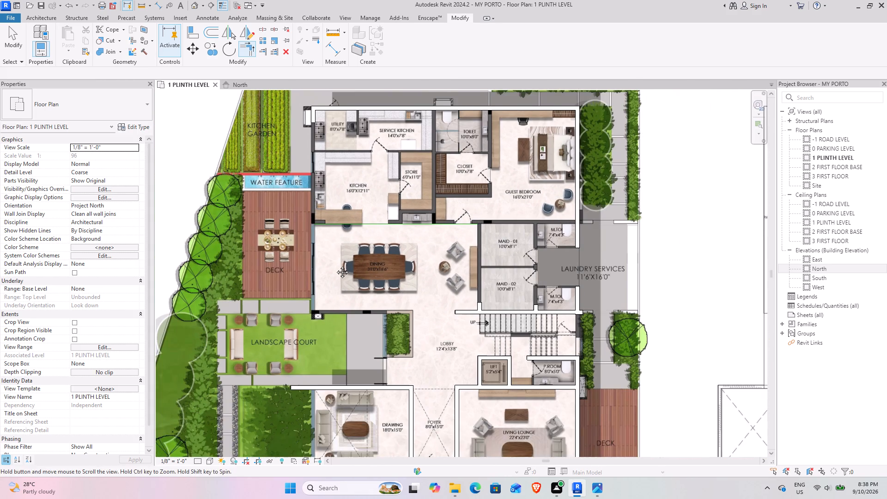
{"action": "middle_click_drag", "start_coordinate": [335, 265], "coordinate": [334, 274]}
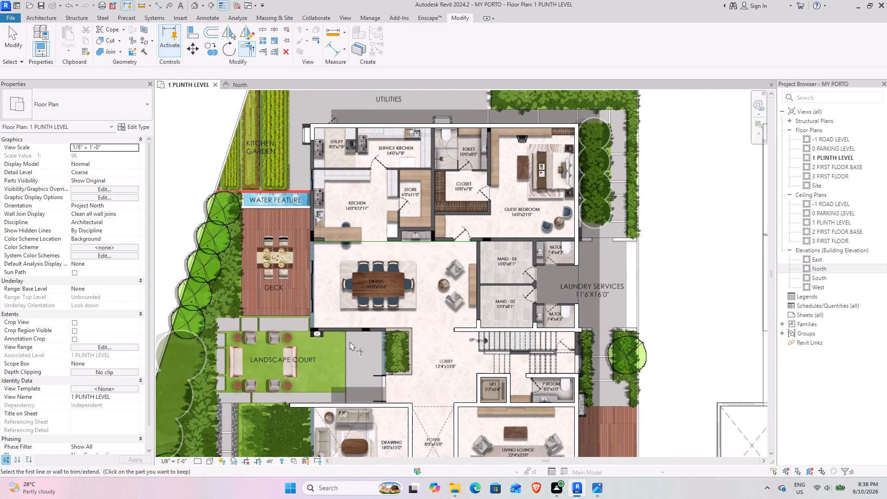
{"action": "scroll", "coordinate": [389, 333], "scroll_direction": "up", "scroll_amount": 8}
{"action": "middle_click_drag", "start_coordinate": [353, 369], "coordinate": [379, 337]}
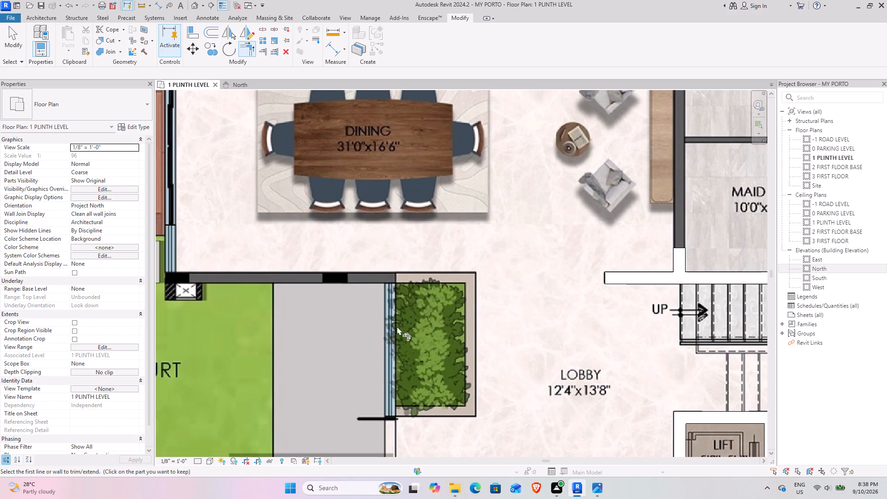
Draw a 9" starter wall about 2'-5" long on the dining room's landscape court edge, from the planter towards the deck.
{"action": "key", "text": "Escape"}
{"action": "key", "text": "Escape"}
{"action": "middle_click_drag", "start_coordinate": [354, 268], "coordinate": [384, 284]}
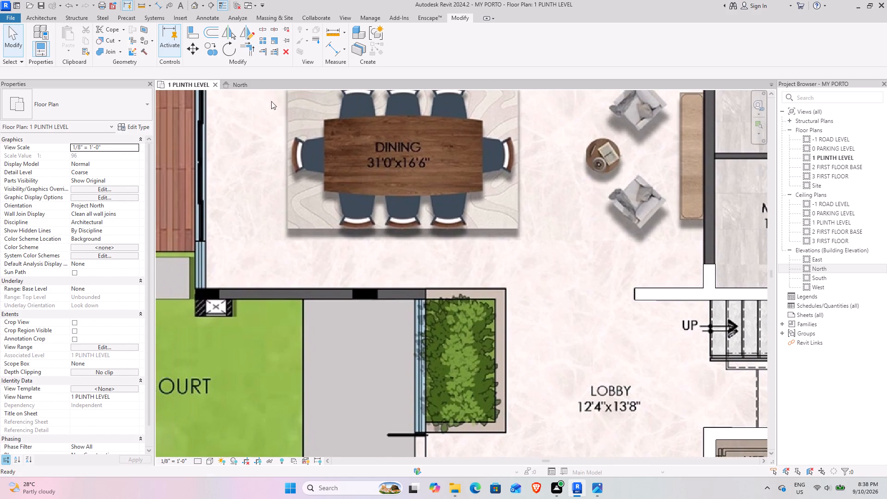
{"action": "left_click", "coordinate": [647, 289]}
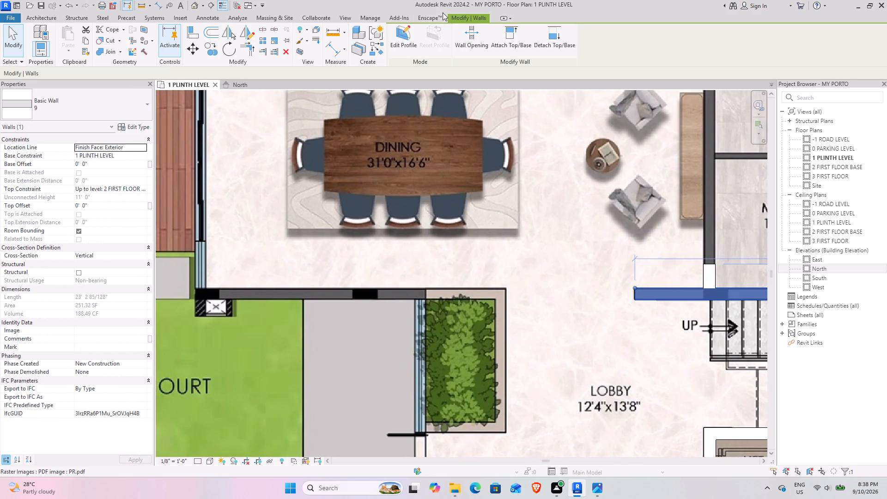
{"action": "left_click", "coordinate": [374, 54]}
{"action": "scroll", "coordinate": [401, 292], "scroll_direction": "up", "scroll_amount": 4}
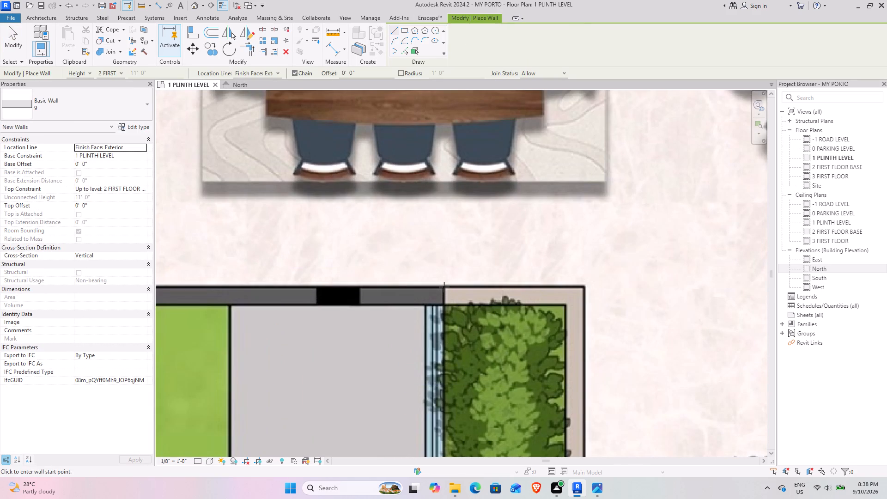
{"action": "left_click", "coordinate": [444, 287]}
{"action": "key", "text": "space"}
{"action": "left_click", "coordinate": [376, 286]}
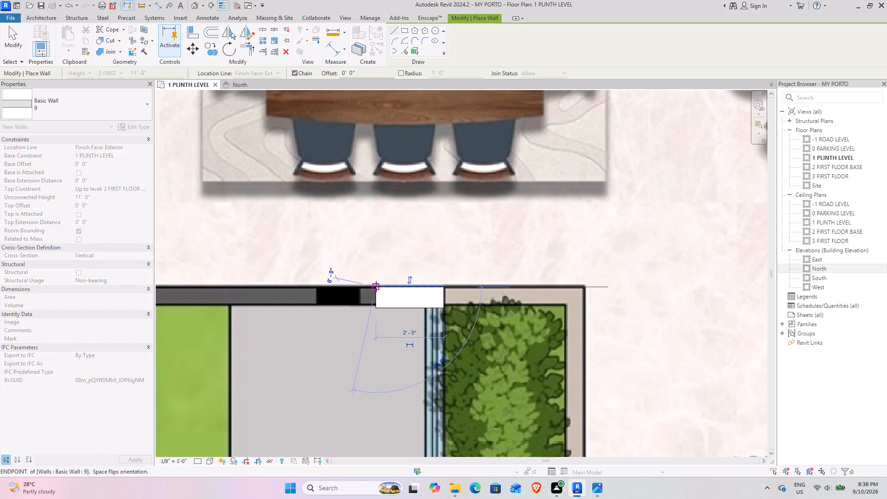
{"action": "key", "text": "Escape"}
Trim/extend the dining room's court-side wall and the kitchen's deck-side outer wall to meet at the dining room's outer corner.
{"action": "scroll", "coordinate": [358, 248], "scroll_direction": "down", "scroll_amount": 4}
{"action": "middle_click_drag", "start_coordinate": [339, 227], "coordinate": [389, 295]}
{"action": "left_click", "coordinate": [245, 44]}
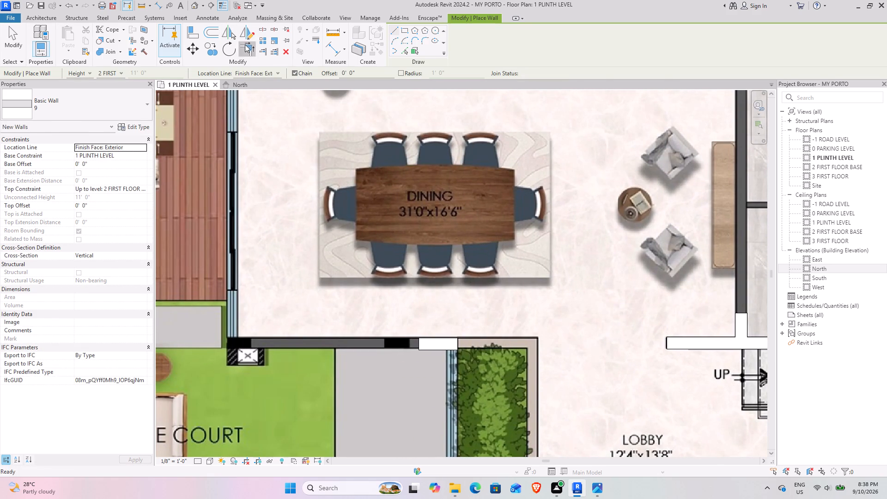
{"action": "left_click", "coordinate": [448, 337]}
{"action": "scroll", "coordinate": [312, 269], "scroll_direction": "down", "scroll_amount": 4}
{"action": "middle_click_drag", "start_coordinate": [292, 242], "coordinate": [340, 335]}
{"action": "middle_click_drag", "start_coordinate": [313, 163], "coordinate": [298, 249]}
{"action": "left_click", "coordinate": [302, 162]}
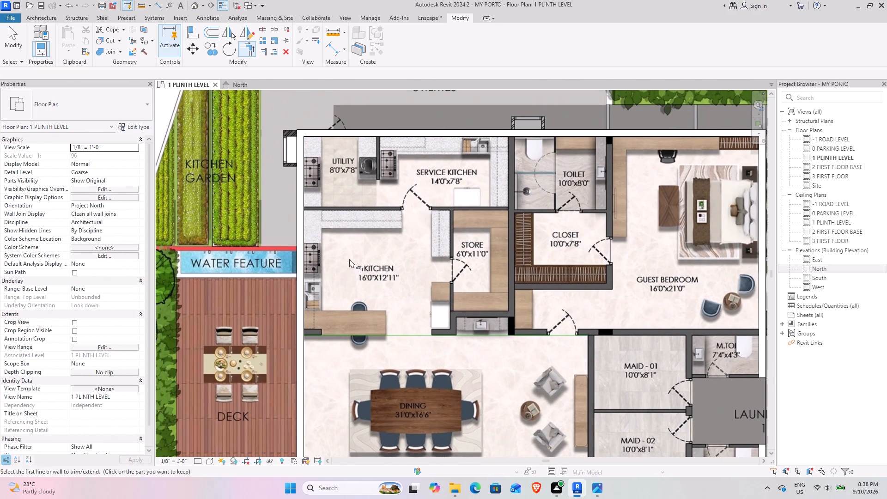
Draw a short 9" starter wall between the guest bedroom and Maid-01's toilet, starting at the inner face of the outer wall.
{"action": "middle_click_drag", "start_coordinate": [390, 336], "coordinate": [332, 237]}
{"action": "middle_click_drag", "start_coordinate": [266, 355], "coordinate": [243, 313]}
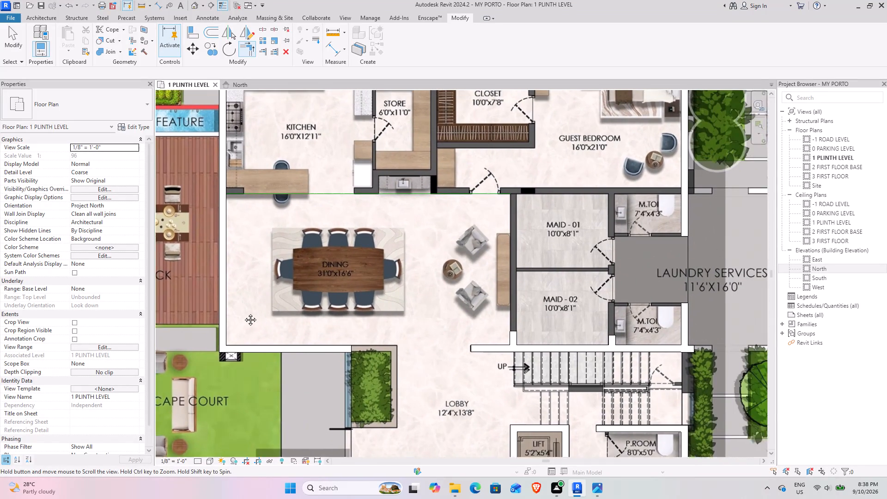
{"action": "middle_click_drag", "start_coordinate": [243, 313], "coordinate": [236, 316]}
{"action": "middle_click_drag", "start_coordinate": [475, 333], "coordinate": [385, 358]}
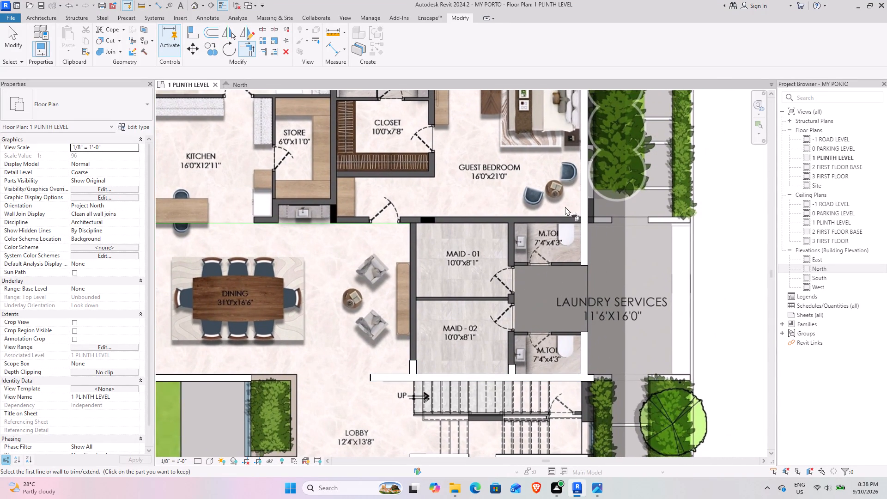
{"action": "scroll", "coordinate": [565, 205], "scroll_direction": "up", "scroll_amount": 2}
{"action": "middle_click_drag", "start_coordinate": [452, 218], "coordinate": [468, 285]}
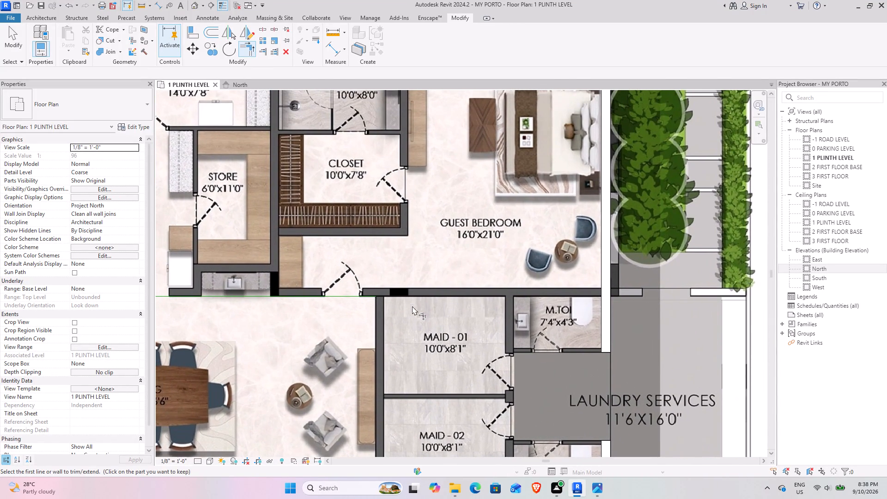
{"action": "key", "text": "Escape"}
{"action": "left_click", "coordinate": [605, 304]}
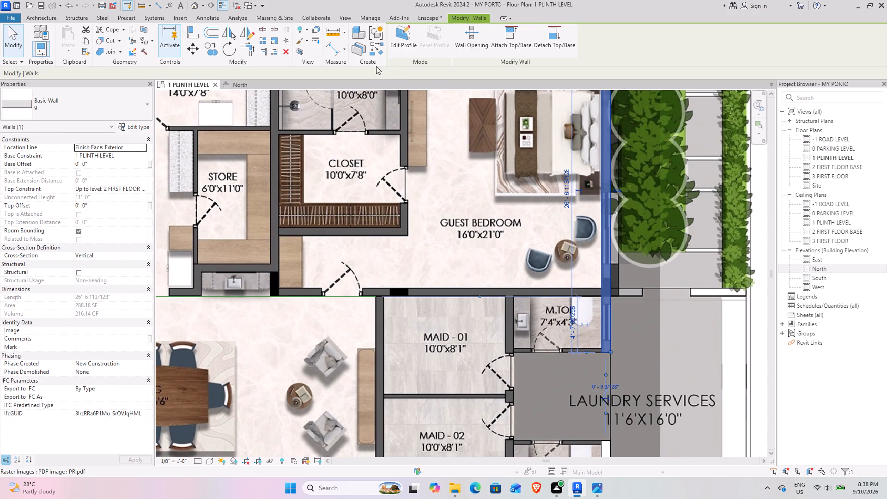
{"action": "left_click", "coordinate": [374, 51]}
{"action": "scroll", "coordinate": [574, 294], "scroll_direction": "up", "scroll_amount": 4}
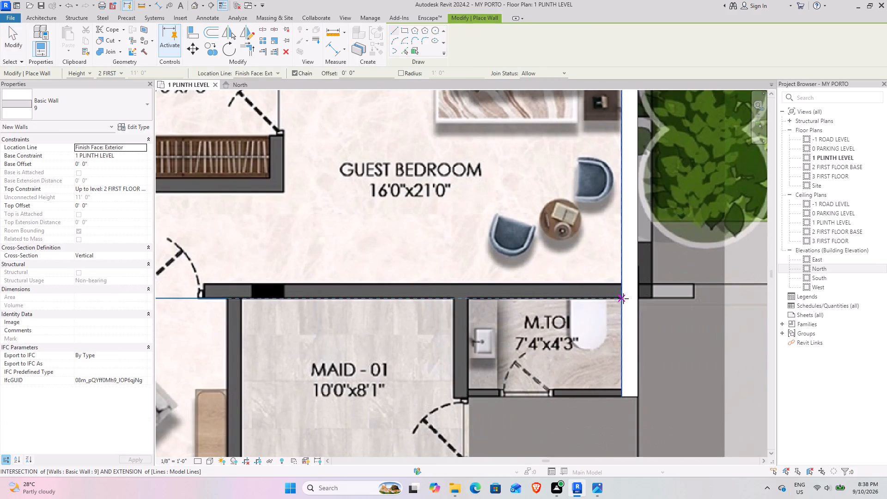
{"action": "left_click", "coordinate": [623, 298]}
{"action": "left_click", "coordinate": [590, 295]}
{"action": "key", "text": "Escape"}
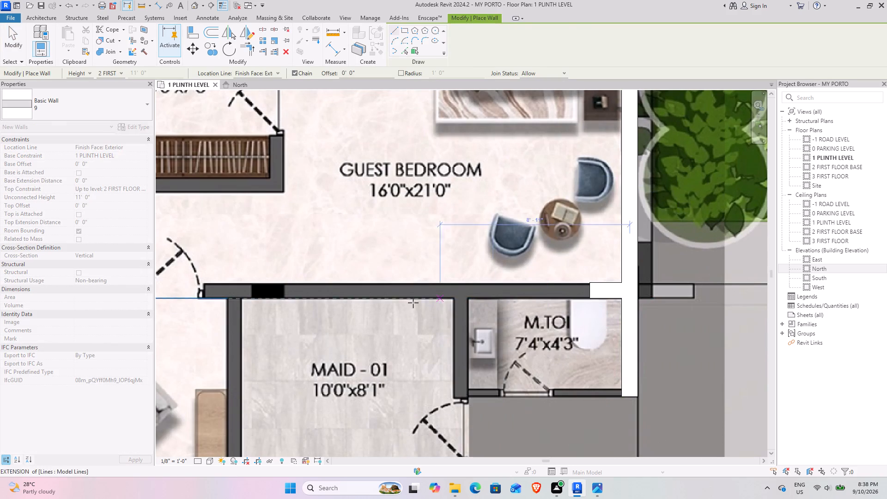
Draw a 9" starter wall about 1'-6" long between the service kitchen and the toilet, running inward from the utilities-side wall.
{"action": "middle_click_drag", "start_coordinate": [382, 308], "coordinate": [569, 283]}
{"action": "scroll", "coordinate": [567, 282], "scroll_direction": "down", "scroll_amount": 4}
{"action": "middle_click_drag", "start_coordinate": [483, 275], "coordinate": [464, 438]}
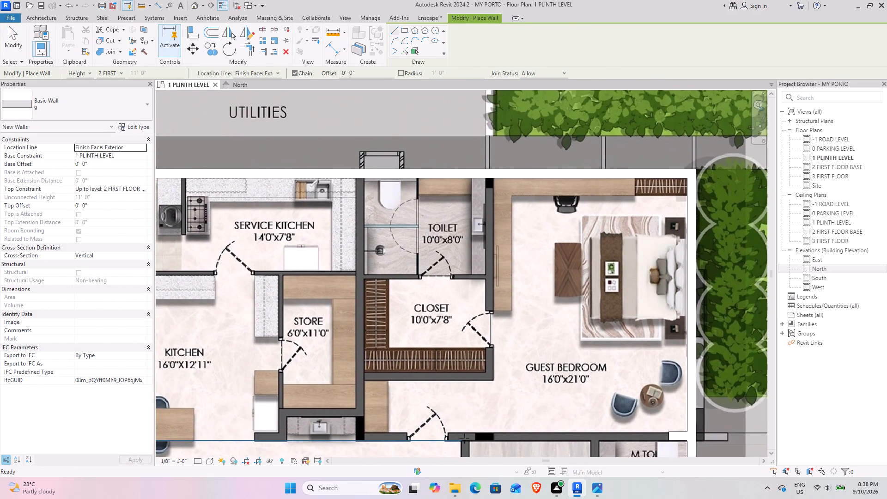
{"action": "middle_click_drag", "start_coordinate": [464, 438], "coordinate": [466, 438]}
{"action": "scroll", "coordinate": [352, 146], "scroll_direction": "up", "scroll_amount": 3}
{"action": "scroll", "coordinate": [362, 211], "scroll_direction": "up", "scroll_amount": 4}
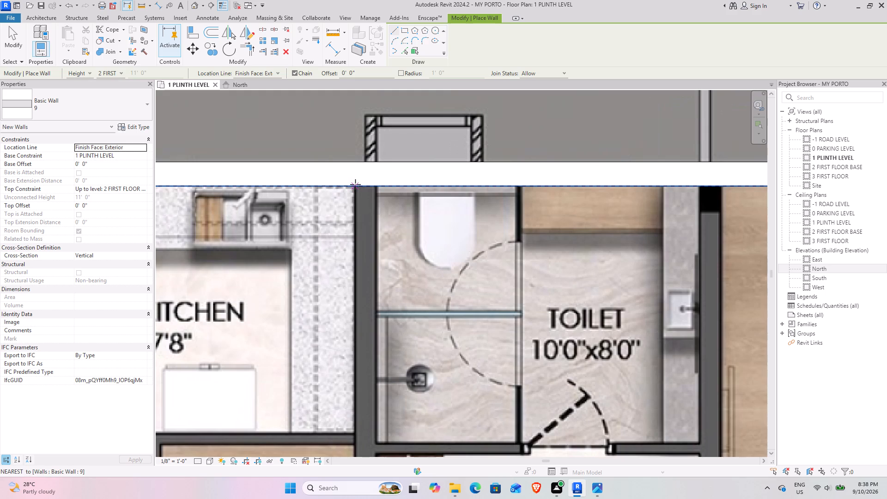
{"action": "left_click", "coordinate": [356, 185]}
{"action": "key", "text": "space"}
{"action": "left_click", "coordinate": [356, 225]}
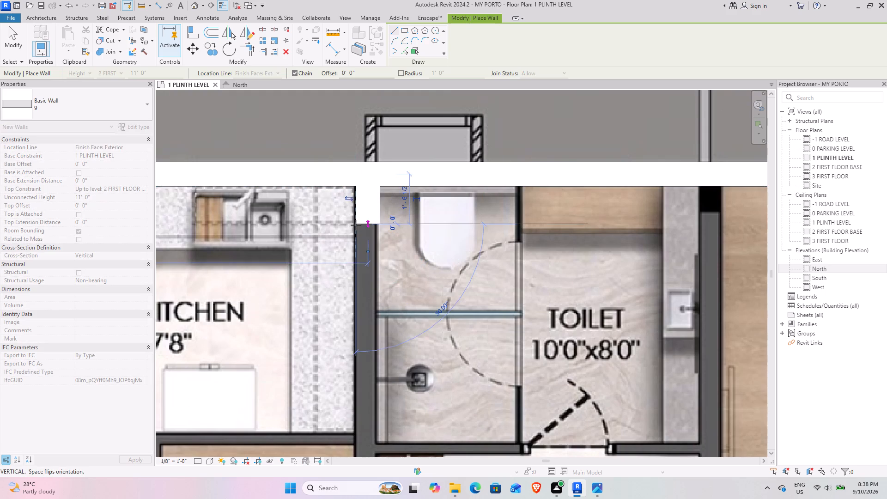
{"action": "key", "text": "Escape"}
Trim/extend the guest bedroom's maid-side wall and the service kitchen/toilet dividing wall to meet at the corner beside the wash basin.
{"action": "scroll", "coordinate": [356, 226], "scroll_direction": "down", "scroll_amount": 5}
{"action": "middle_click_drag", "start_coordinate": [392, 298], "coordinate": [400, 179]}
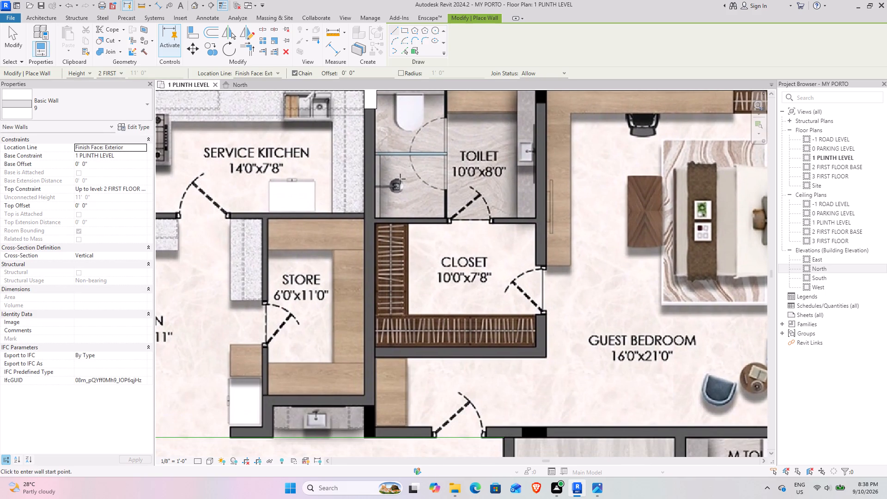
{"action": "middle_click_drag", "start_coordinate": [425, 252], "coordinate": [390, 165]}
{"action": "scroll", "coordinate": [414, 290], "scroll_direction": "down", "scroll_amount": 5}
{"action": "middle_click_drag", "start_coordinate": [443, 331], "coordinate": [407, 240]}
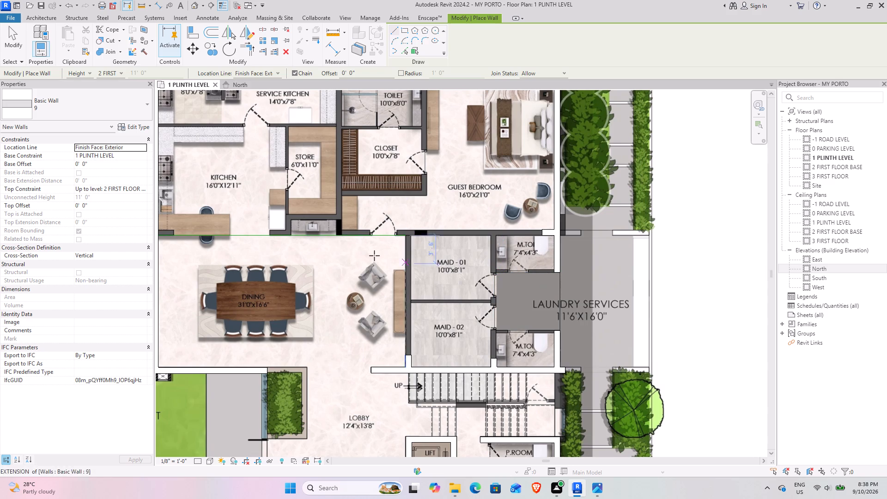
{"action": "middle_click_drag", "start_coordinate": [389, 235], "coordinate": [371, 317]}
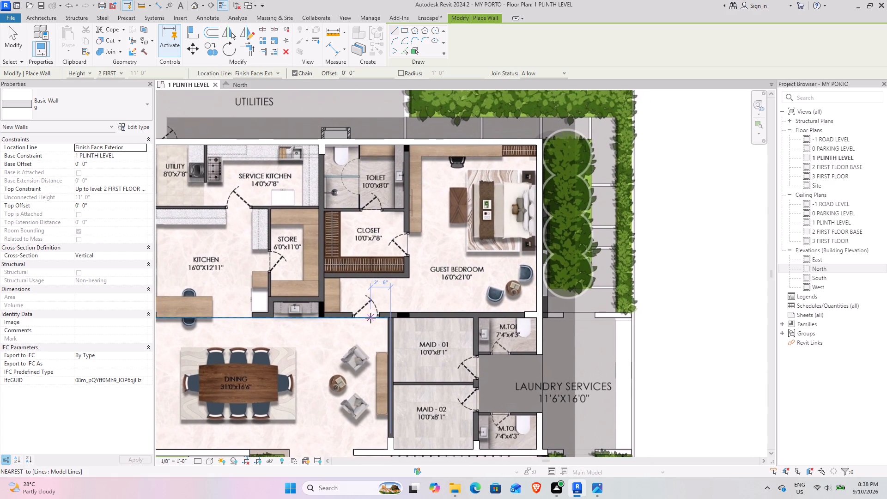
{"action": "left_click", "coordinate": [252, 51]}
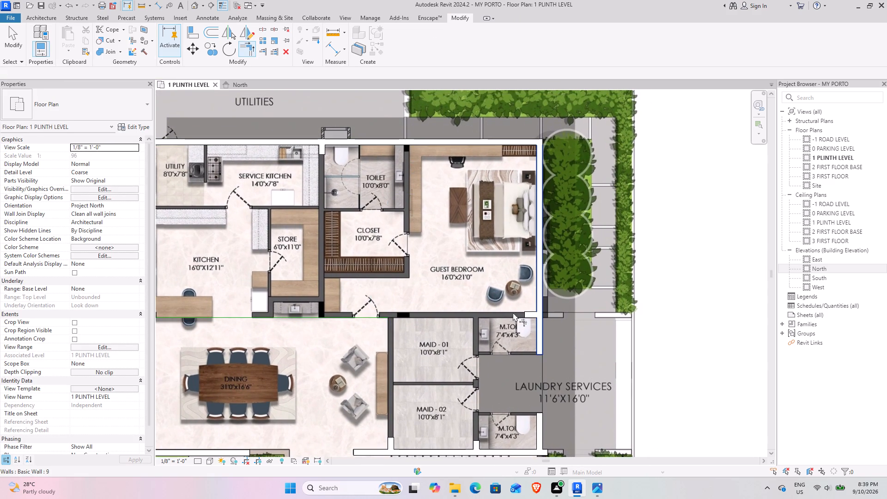
{"action": "left_click", "coordinate": [522, 317]}
{"action": "left_click", "coordinate": [322, 152]}
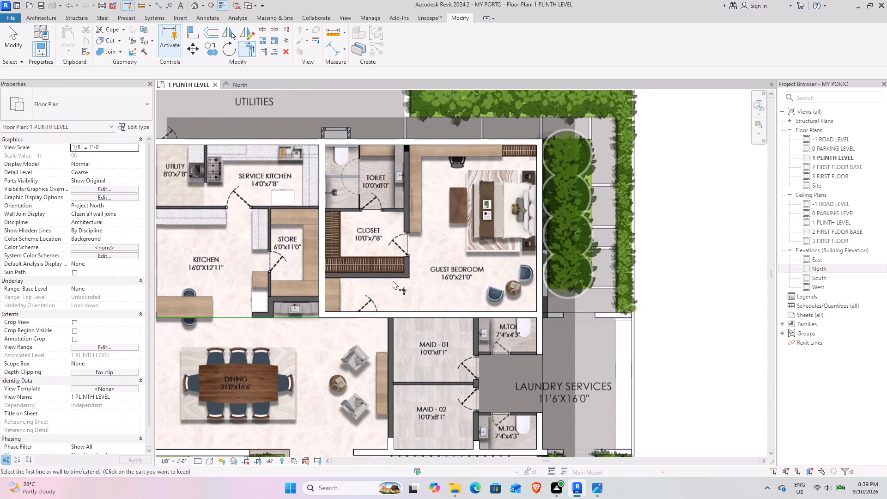
Extend the maid rooms' dining-side wall and their toilet-side wall up to the guest bedroom's wall.
{"action": "middle_click_drag", "start_coordinate": [395, 297], "coordinate": [435, 253]}
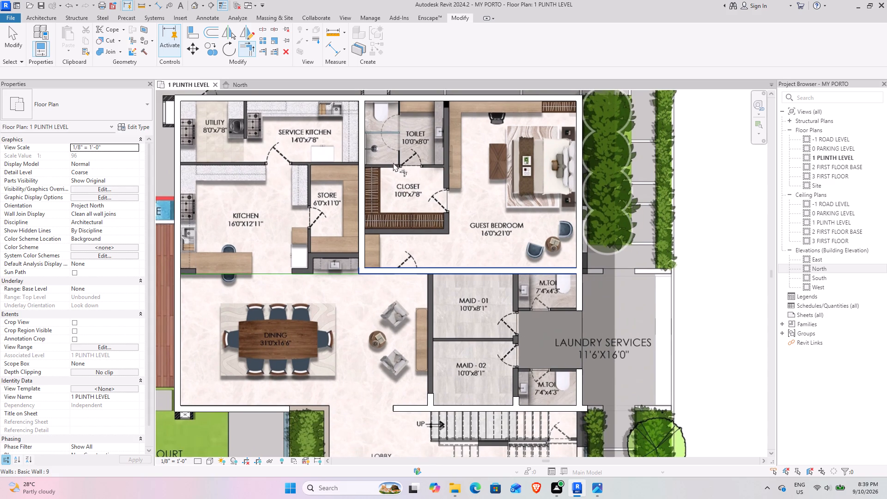
{"action": "left_click", "coordinate": [266, 49]}
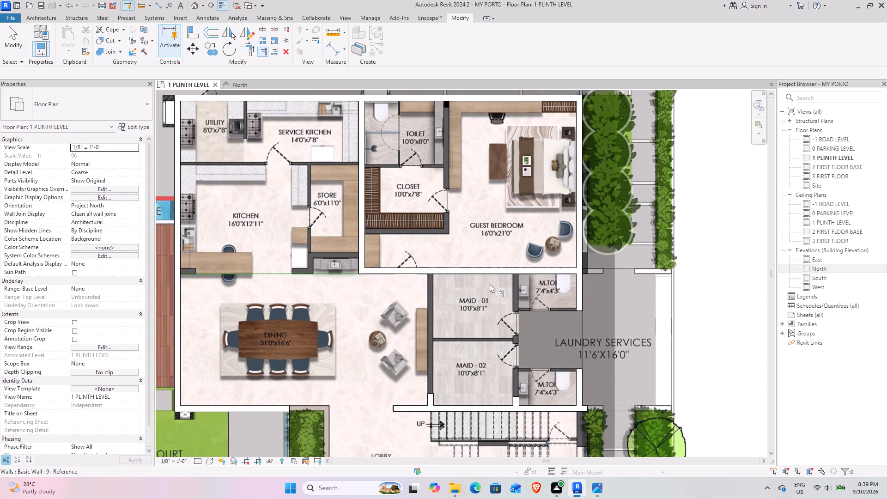
{"action": "left_click", "coordinate": [457, 274]}
{"action": "left_click", "coordinate": [428, 395]}
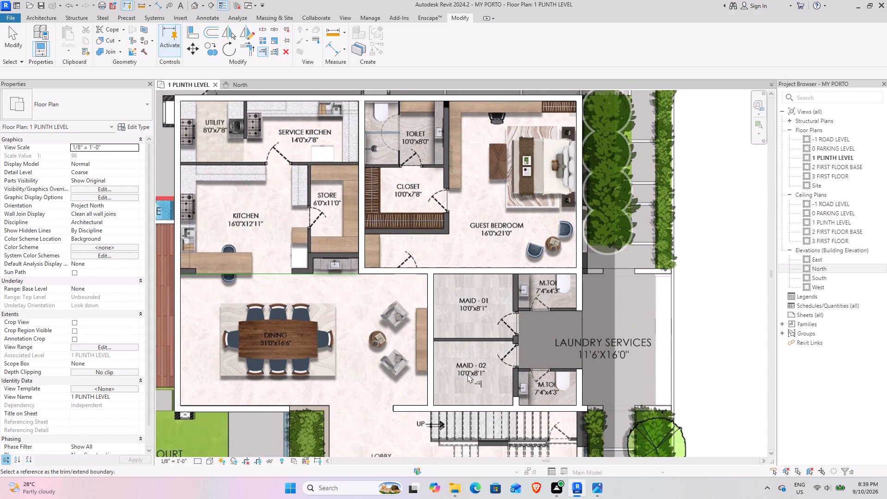
{"action": "left_click", "coordinate": [513, 275]}
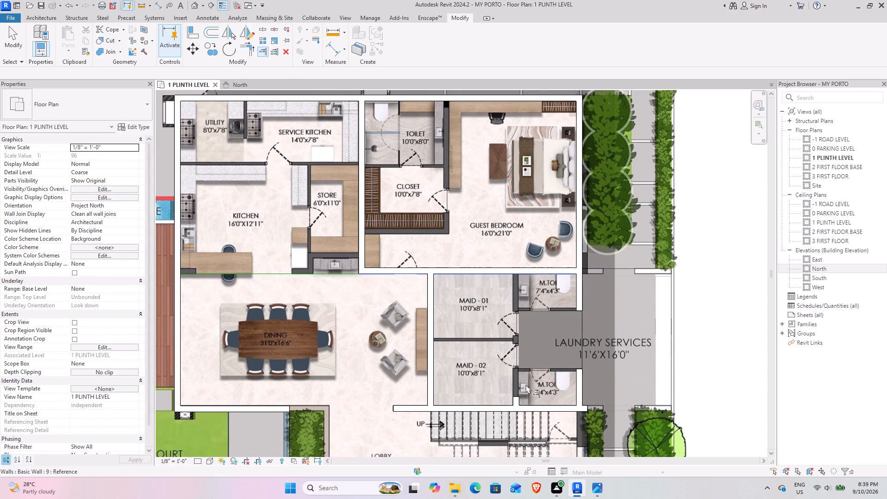
{"action": "left_click", "coordinate": [517, 393]}
Draw a 9" starter wall about 1'-11" long between the store and the wash basin, running from the closet-side wall towards the kitchen.
{"action": "middle_click_drag", "start_coordinate": [518, 335], "coordinate": [426, 317]}
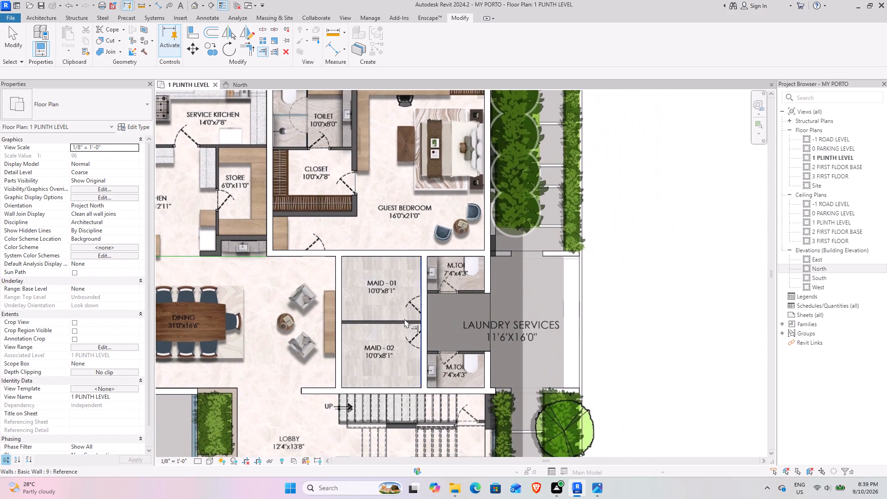
{"action": "scroll", "coordinate": [380, 328], "scroll_direction": "up", "scroll_amount": 2}
{"action": "scroll", "coordinate": [343, 293], "scroll_direction": "down", "scroll_amount": 4}
{"action": "middle_click_drag", "start_coordinate": [332, 289], "coordinate": [517, 300]}
{"action": "scroll", "coordinate": [406, 239], "scroll_direction": "up", "scroll_amount": 4}
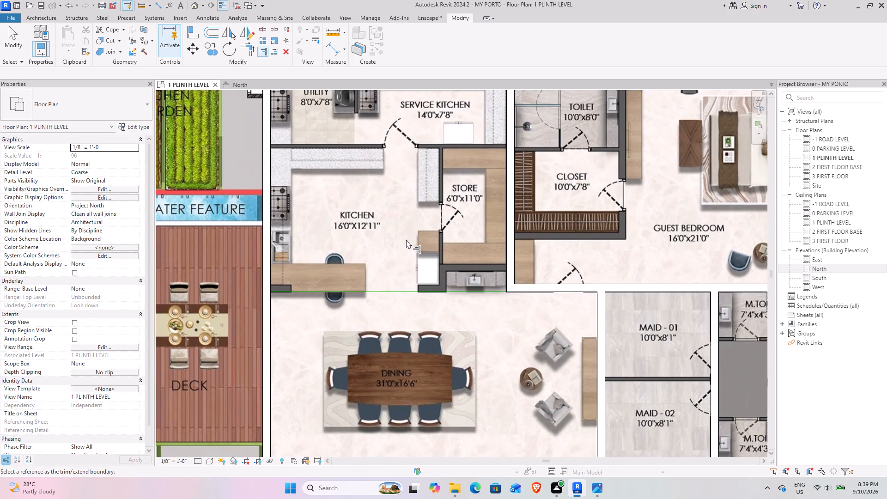
{"action": "middle_click_drag", "start_coordinate": [504, 271], "coordinate": [413, 333]}
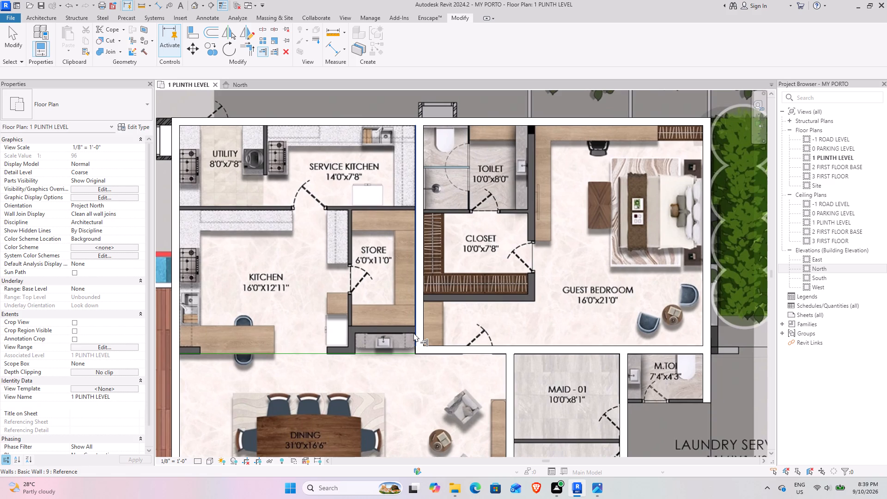
{"action": "middle_click_drag", "start_coordinate": [342, 348], "coordinate": [395, 314]}
{"action": "scroll", "coordinate": [435, 284], "scroll_direction": "up", "scroll_amount": 3}
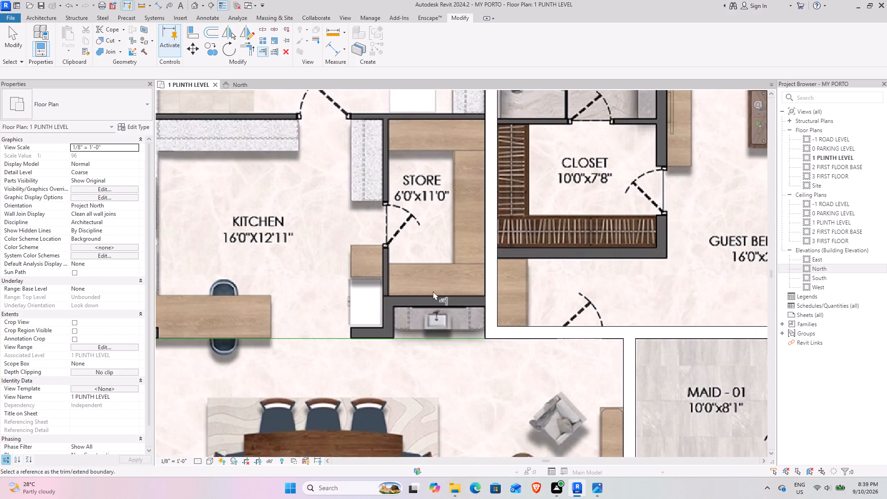
{"action": "middle_click_drag", "start_coordinate": [413, 323], "coordinate": [461, 336]}
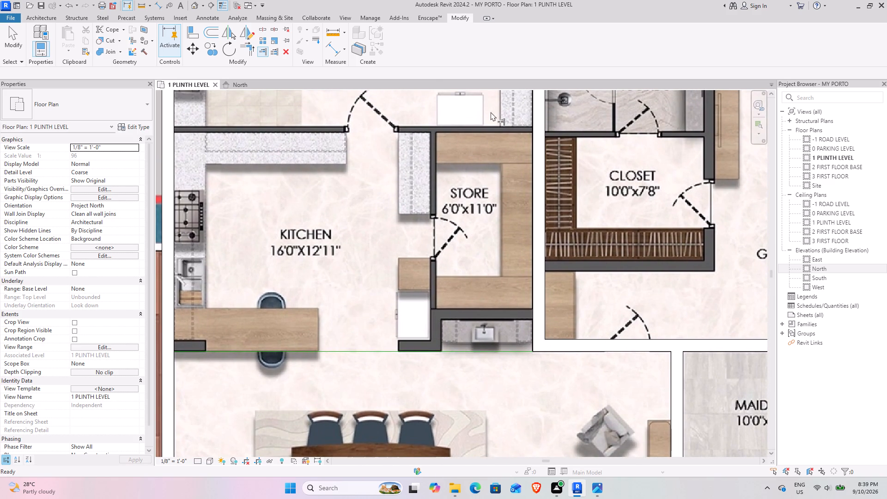
{"action": "key", "text": "Escape"}
{"action": "left_click", "coordinate": [547, 266]}
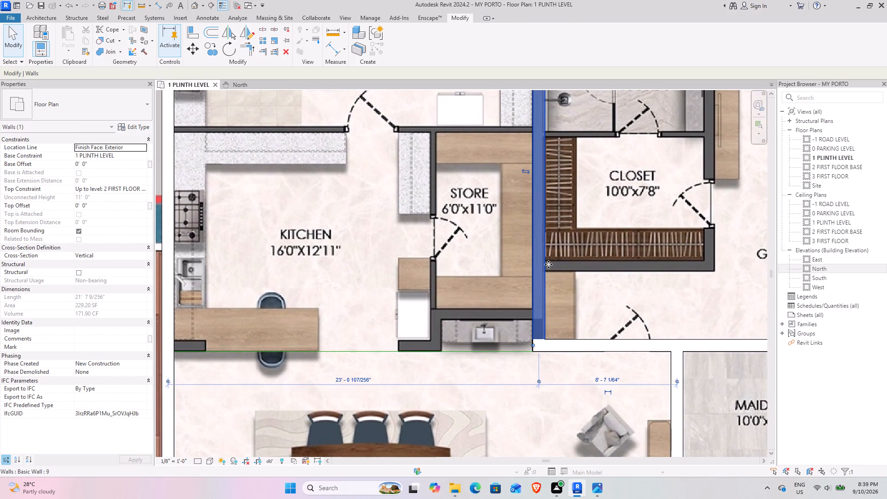
{"action": "left_click", "coordinate": [374, 55]}
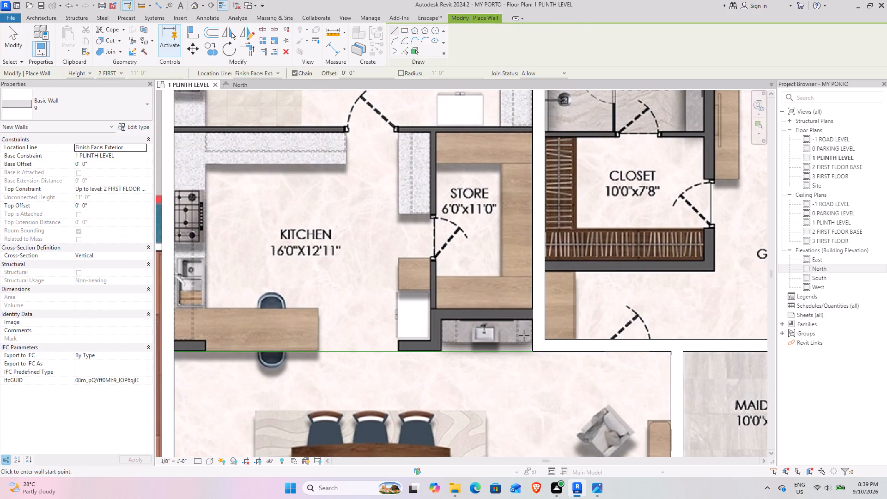
{"action": "scroll", "coordinate": [518, 331], "scroll_direction": "up", "scroll_amount": 4}
{"action": "left_click", "coordinate": [545, 310]}
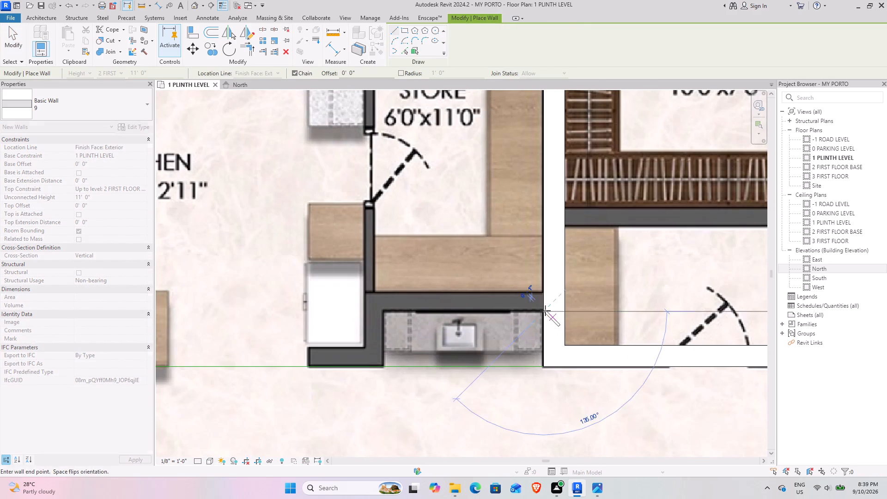
{"action": "left_click", "coordinate": [498, 310]}
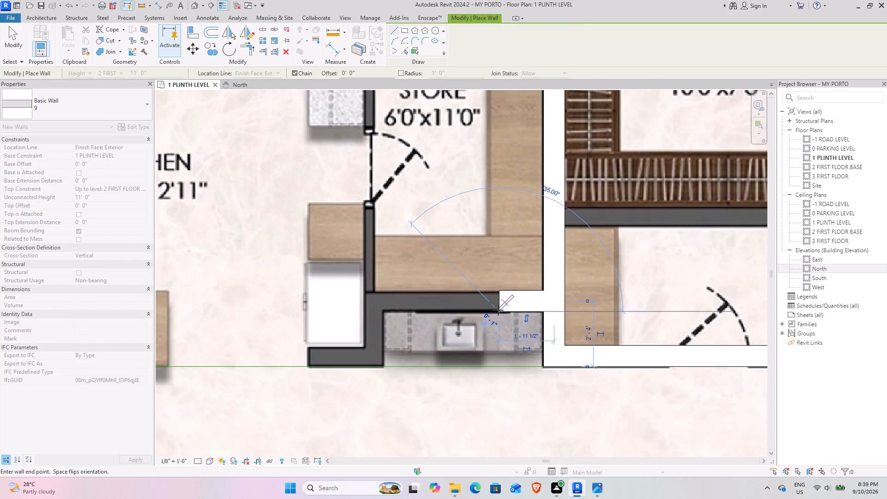
{"action": "key", "text": "Escape"}
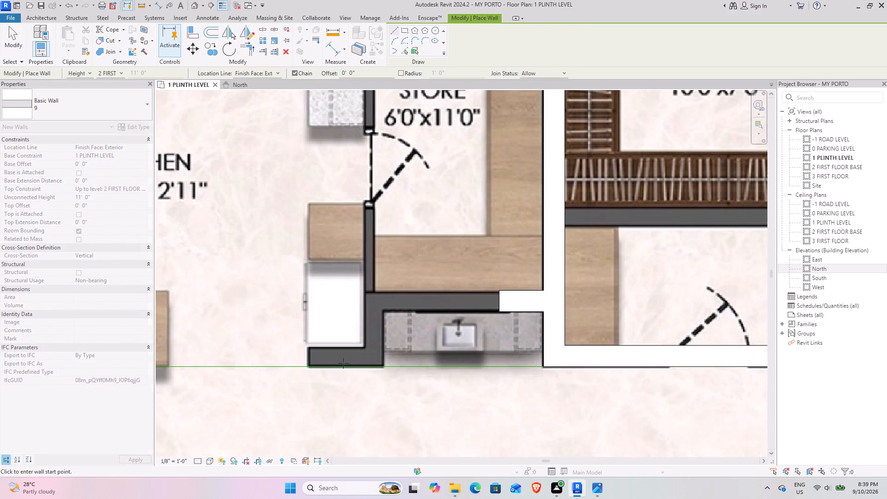
Draw two 9" starter walls at the wash basin's kitchen-side corner: a short one towards the store, another about 2'-0" long towards the kitchen.
{"action": "left_click", "coordinate": [382, 367]}
{"action": "key", "text": "space"}
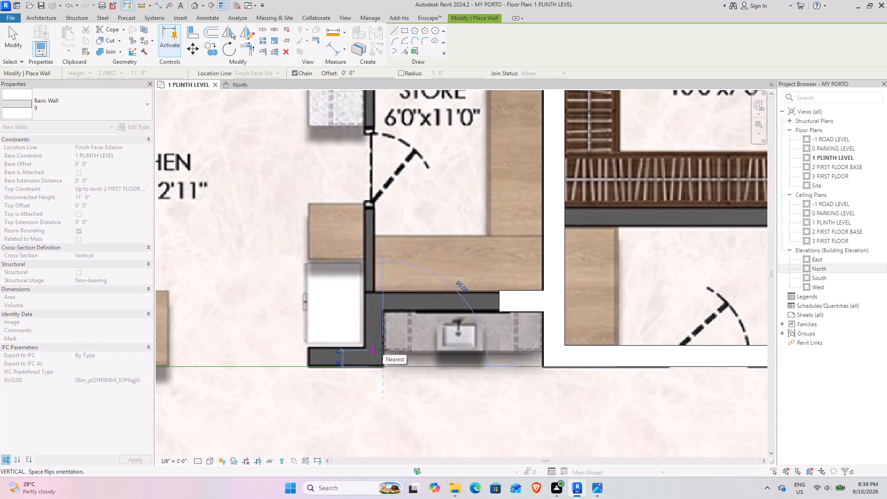
{"action": "left_click", "coordinate": [383, 340]}
{"action": "key", "text": "Escape"}
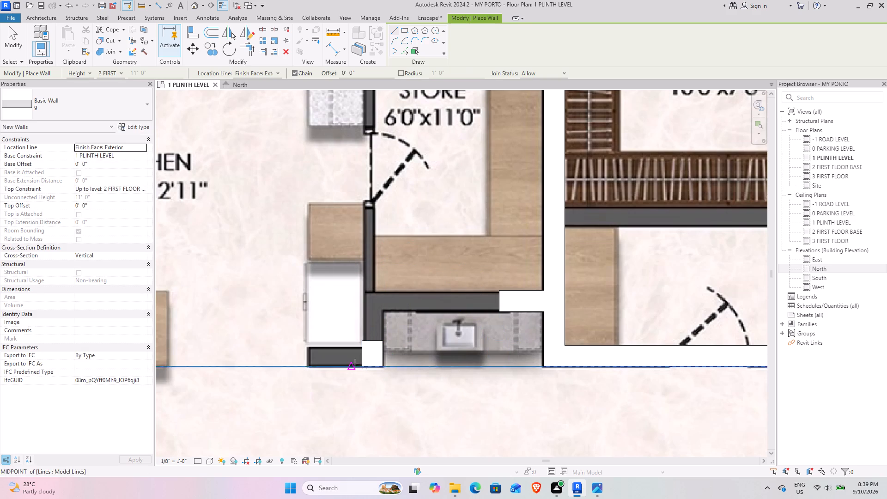
{"action": "left_click", "coordinate": [363, 367]}
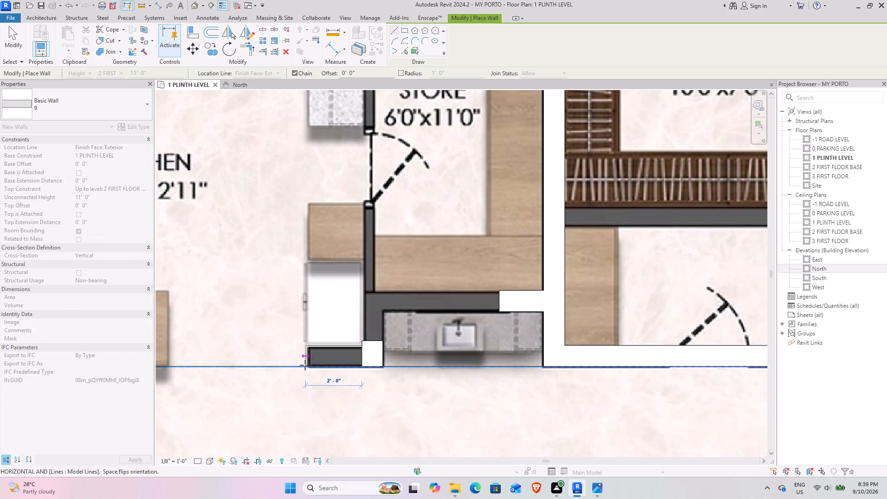
{"action": "left_click", "coordinate": [307, 365]}
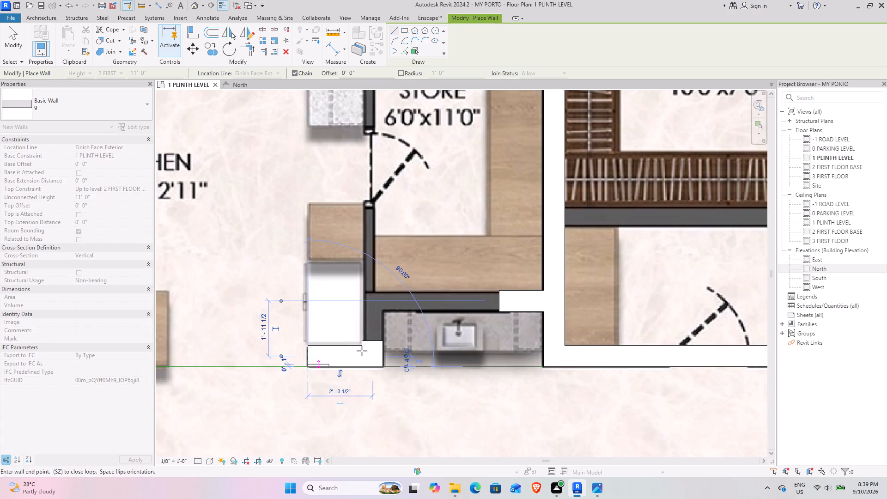
{"action": "key", "text": "Escape"}
Trim/extend the wash basin's kitchen-side starter wall and the store/wash basin dividing wall to meet at a corner.
{"action": "left_click", "coordinate": [251, 52]}
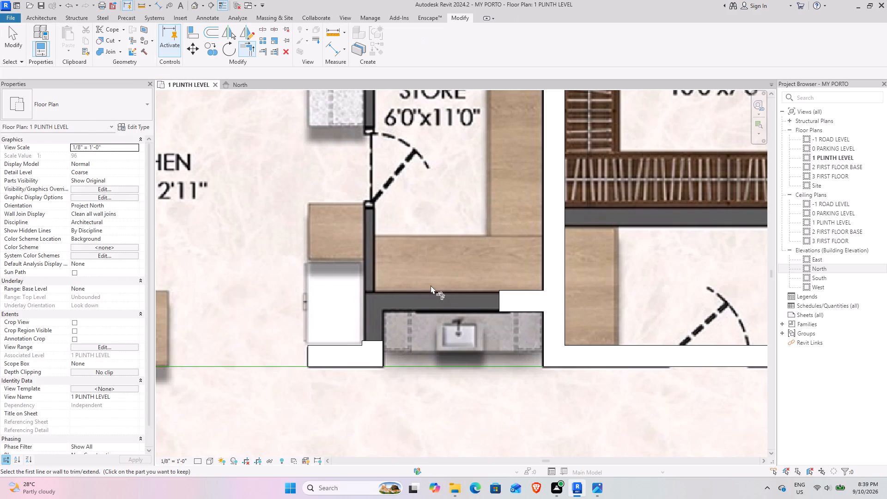
{"action": "left_click", "coordinate": [376, 339]}
{"action": "left_click", "coordinate": [506, 296]}
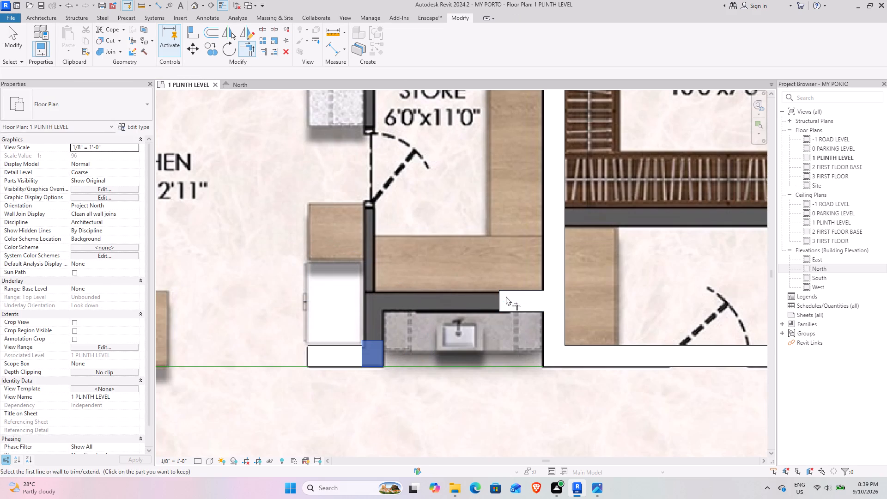
{"action": "left_click", "coordinate": [368, 340]}
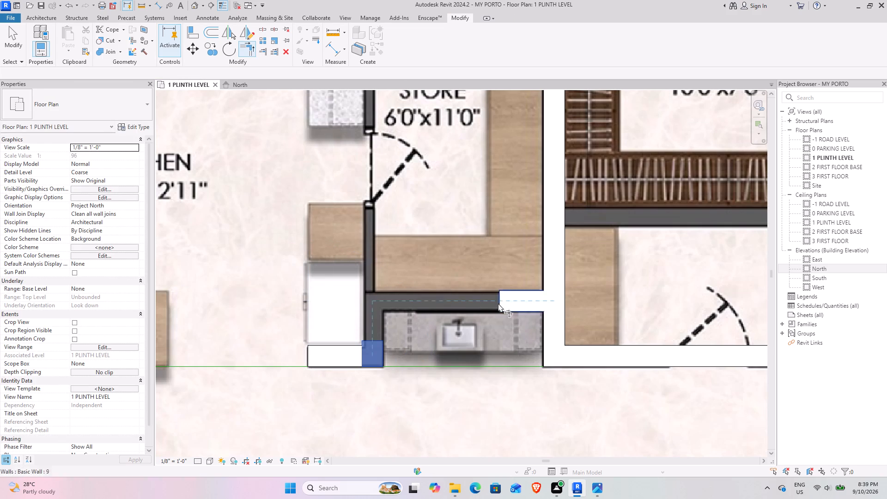
{"action": "left_click", "coordinate": [498, 303]}
{"action": "scroll", "coordinate": [413, 308], "scroll_direction": "down", "scroll_amount": 3}
{"action": "middle_click_drag", "start_coordinate": [411, 306], "coordinate": [419, 357]}
{"action": "scroll", "coordinate": [475, 277], "scroll_direction": "down", "scroll_amount": 4}
{"action": "scroll", "coordinate": [600, 182], "scroll_direction": "up", "scroll_amount": 4}
{"action": "middle_click_drag", "start_coordinate": [621, 182], "coordinate": [590, 186]}
{"action": "key", "text": "Escape"}
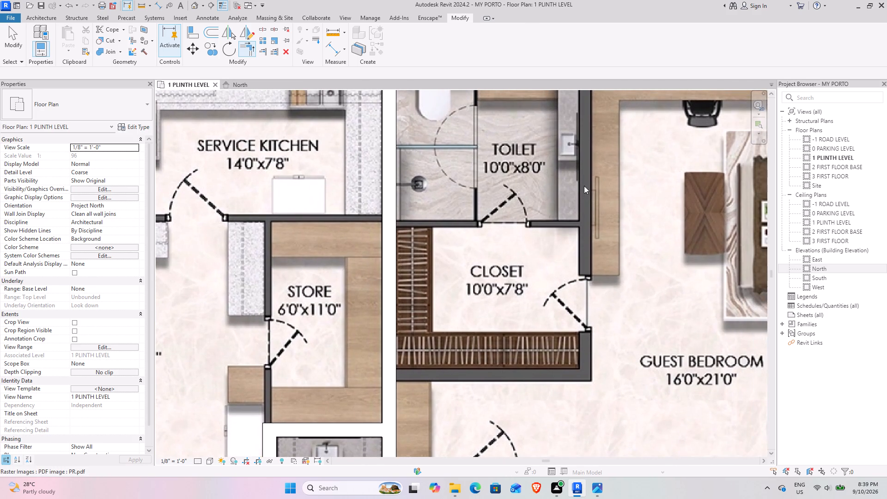
Draw a matching 9" starter wall between the toilet and the guest bedroom, running inward from the outer wall.
{"action": "scroll", "coordinate": [573, 266], "scroll_direction": "down", "scroll_amount": 4}
{"action": "middle_click_drag", "start_coordinate": [571, 264], "coordinate": [507, 251]}
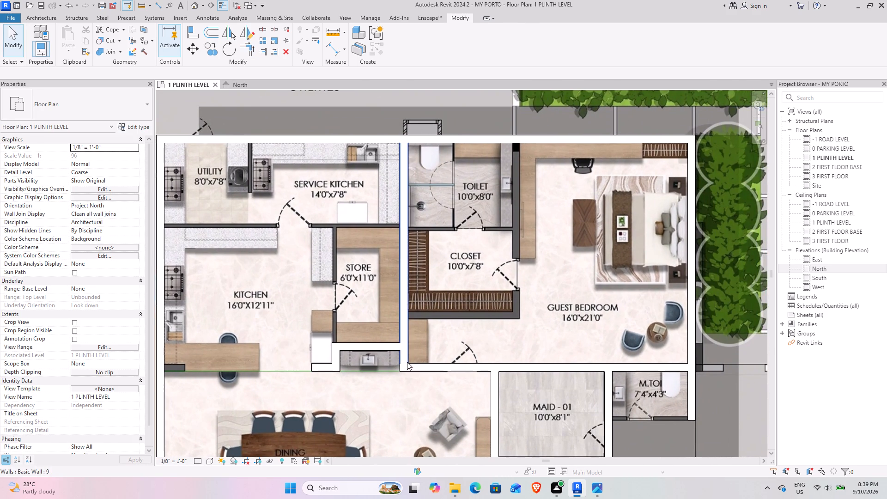
{"action": "left_click", "coordinate": [407, 362]}
{"action": "left_click", "coordinate": [378, 52]}
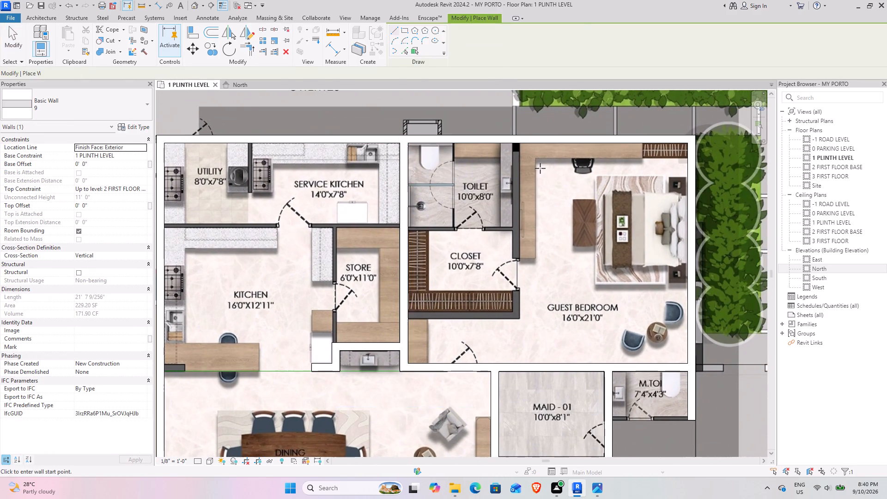
{"action": "scroll", "coordinate": [537, 152], "scroll_direction": "up", "scroll_amount": 7}
{"action": "left_click", "coordinate": [496, 134]}
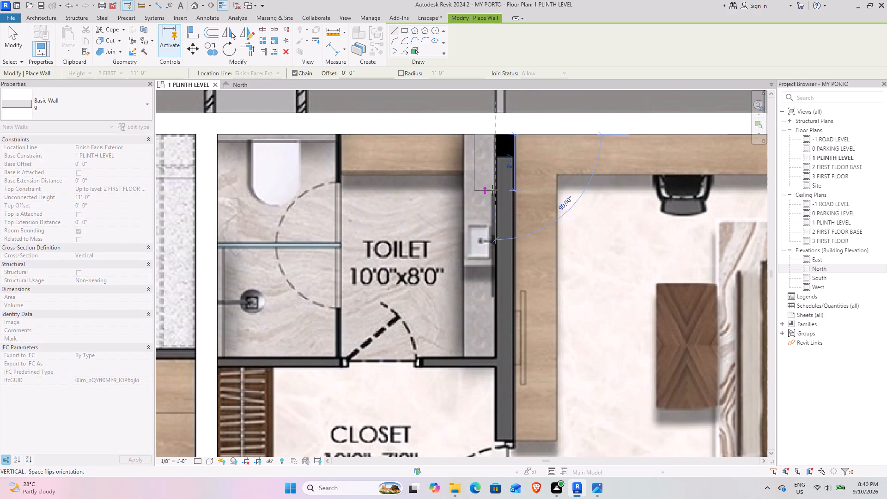
{"action": "key", "text": "space"}
{"action": "left_click", "coordinate": [493, 201]}
{"action": "middle_click_drag", "start_coordinate": [504, 303], "coordinate": [499, 147]}
{"action": "key", "text": "Escape"}
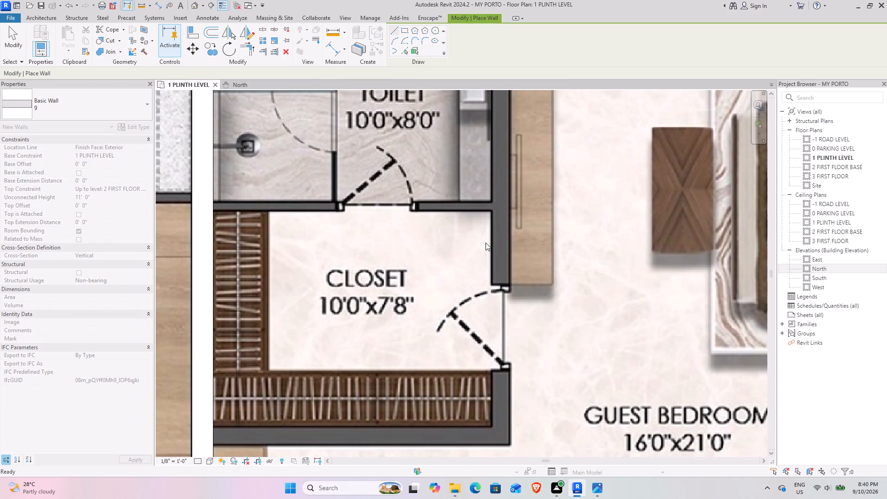
Draw a short 9" starter wall along the closet's wardrobe side facing the guest bedroom entry, starting from the store/closet wall.
{"action": "middle_click_drag", "start_coordinate": [457, 335], "coordinate": [542, 259]}
{"action": "scroll", "coordinate": [397, 359], "scroll_direction": "up", "scroll_amount": 4}
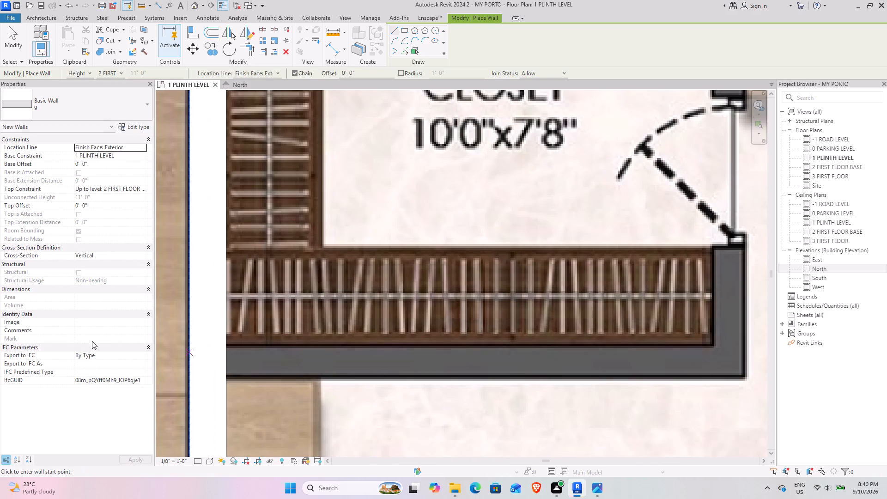
{"action": "left_click", "coordinate": [223, 347]}
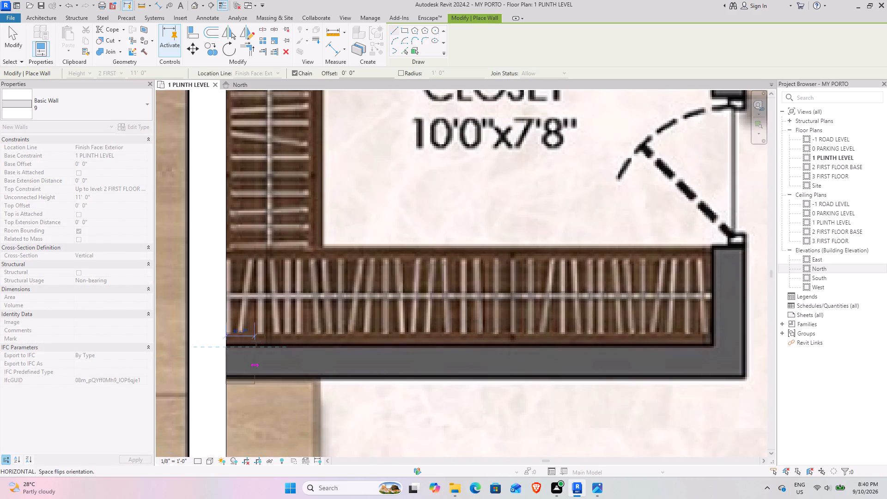
{"action": "left_click", "coordinate": [255, 351]}
Trim/extend the closet's entry-side starter wall and the toilet/guest bedroom starter wall to meet at the closet's corner.
{"action": "scroll", "coordinate": [255, 351], "scroll_direction": "down", "scroll_amount": 4}
{"action": "middle_click_drag", "start_coordinate": [252, 348], "coordinate": [291, 319]}
{"action": "left_click", "coordinate": [250, 51]}
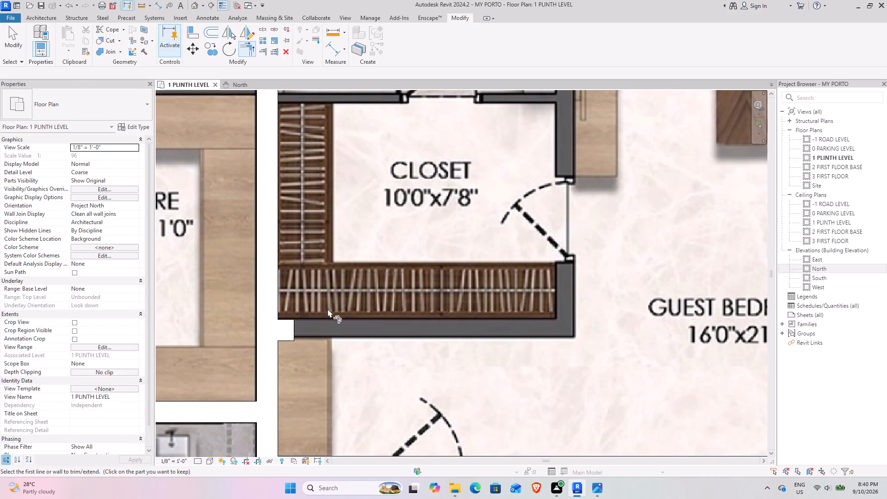
Trim/extend the closet's wardrobe-side starter wall and the toilet/guest bedroom starter wall to meet at the closet's outer corner.
{"action": "left_click", "coordinate": [287, 331]}
{"action": "scroll", "coordinate": [411, 303], "scroll_direction": "down", "scroll_amount": 5}
{"action": "middle_click_drag", "start_coordinate": [482, 245], "coordinate": [447, 307]}
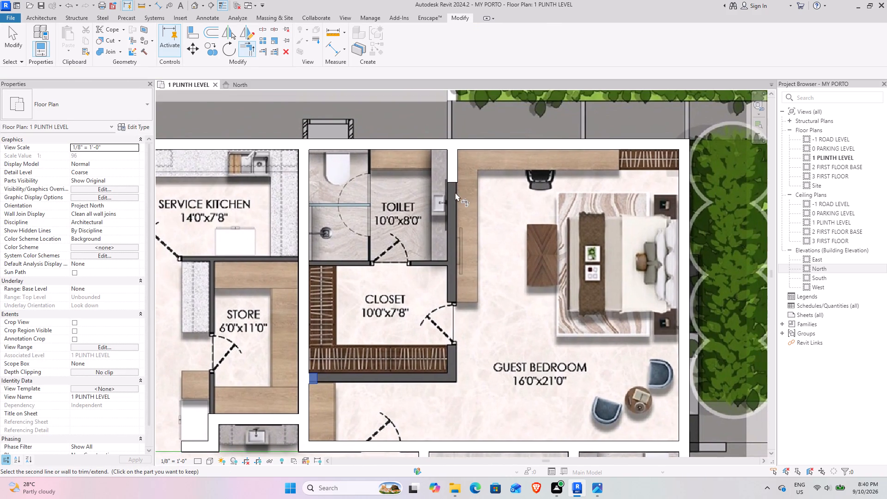
{"action": "left_click", "coordinate": [454, 183]}
{"action": "middle_click_drag", "start_coordinate": [316, 269], "coordinate": [327, 276]}
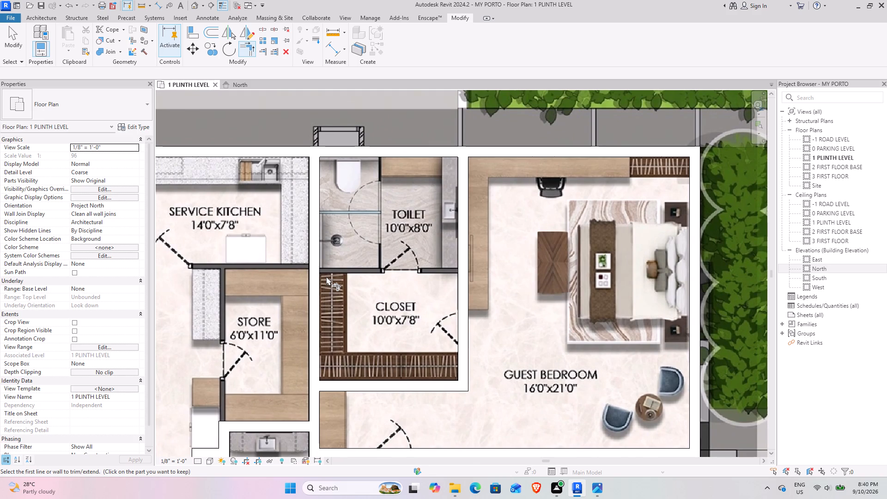
{"action": "scroll", "coordinate": [348, 258], "scroll_direction": "down", "scroll_amount": 4}
{"action": "middle_click_drag", "start_coordinate": [330, 253], "coordinate": [439, 233]}
{"action": "key", "text": "Escape"}
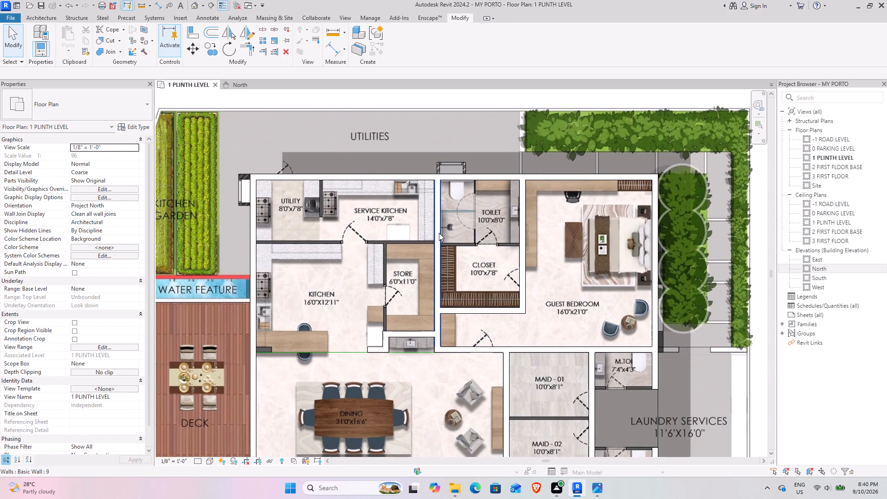
{"action": "key", "text": "Escape"}
Examine the ground floor plan around the kitchen, deck, dining area and lobby, checking the traced walls against the drawing.
{"action": "middle_click_drag", "start_coordinate": [313, 249], "coordinate": [404, 201]}
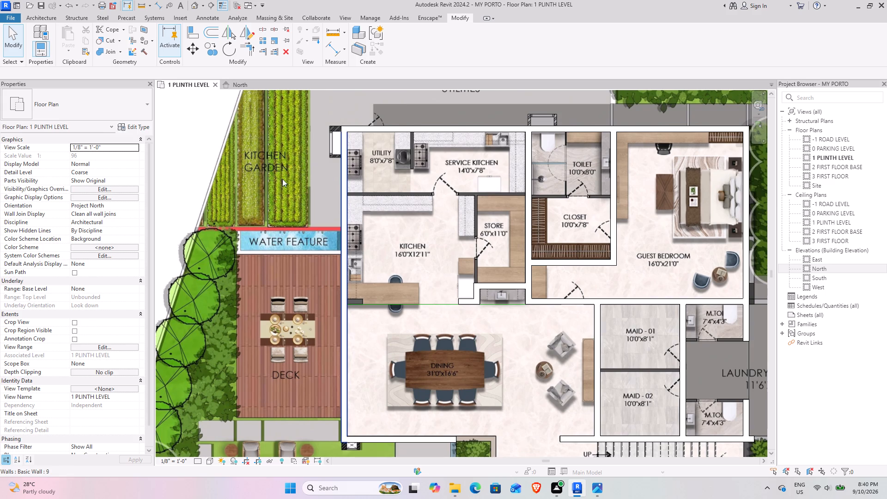
{"action": "middle_click_drag", "start_coordinate": [293, 323], "coordinate": [343, 300]}
{"action": "scroll", "coordinate": [342, 232], "scroll_direction": "up", "scroll_amount": 3}
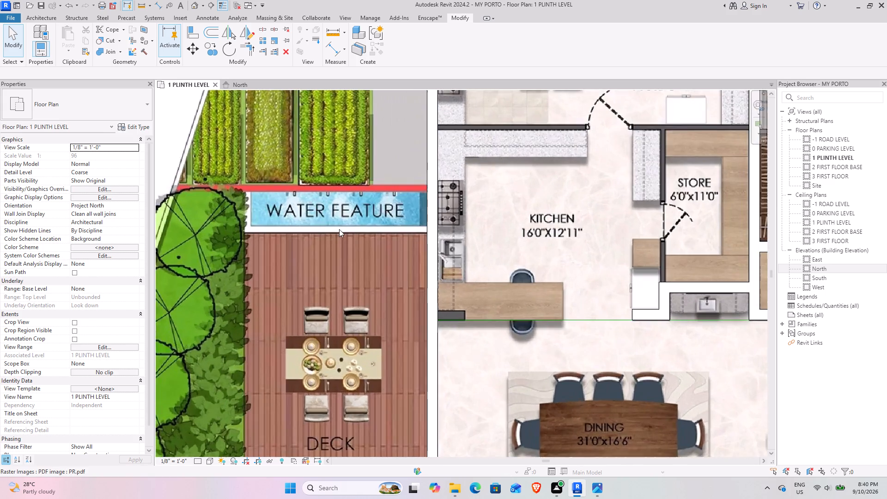
{"action": "scroll", "coordinate": [339, 229], "scroll_direction": "up", "scroll_amount": 4}
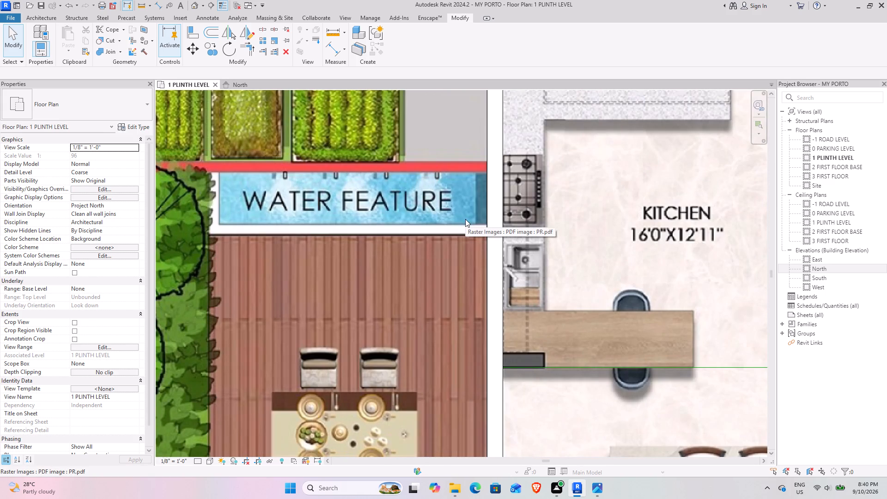
{"action": "scroll", "coordinate": [465, 219], "scroll_direction": "down", "scroll_amount": 5}
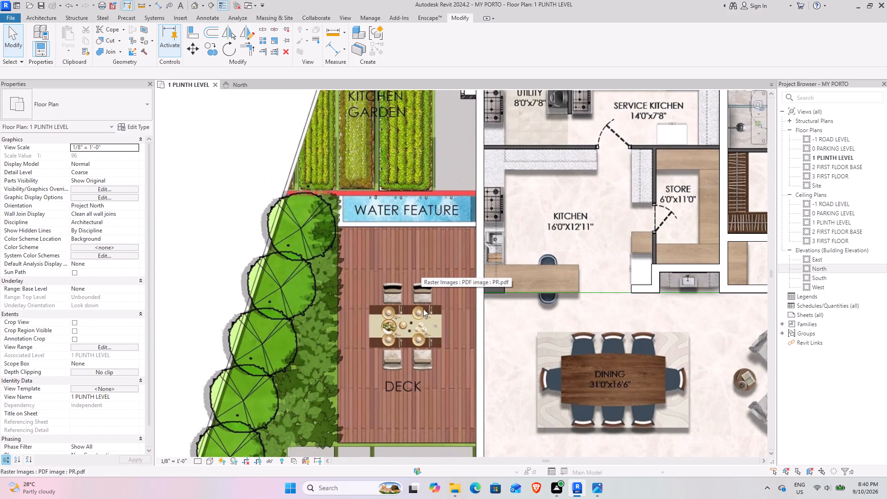
{"action": "middle_click_drag", "start_coordinate": [409, 328], "coordinate": [373, 173]}
{"action": "middle_click_drag", "start_coordinate": [370, 377], "coordinate": [183, 380]}
{"action": "scroll", "coordinate": [530, 315], "scroll_direction": "down", "scroll_amount": 1}
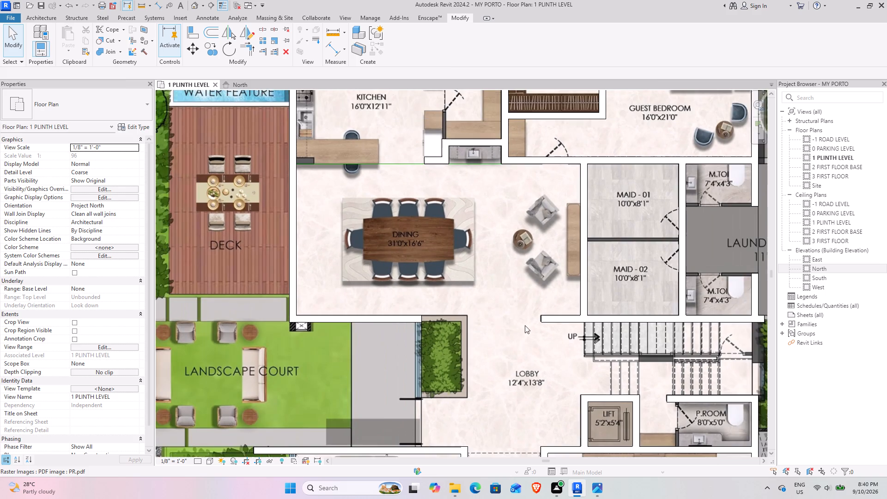
{"action": "scroll", "coordinate": [525, 325], "scroll_direction": "down", "scroll_amount": 1}
{"action": "middle_click_drag", "start_coordinate": [500, 305], "coordinate": [443, 348]}
{"action": "scroll", "coordinate": [439, 348], "scroll_direction": "down", "scroll_amount": 1}
{"action": "scroll", "coordinate": [385, 374], "scroll_direction": "up", "scroll_amount": 4}
{"action": "middle_click_drag", "start_coordinate": [446, 359], "coordinate": [425, 264]}
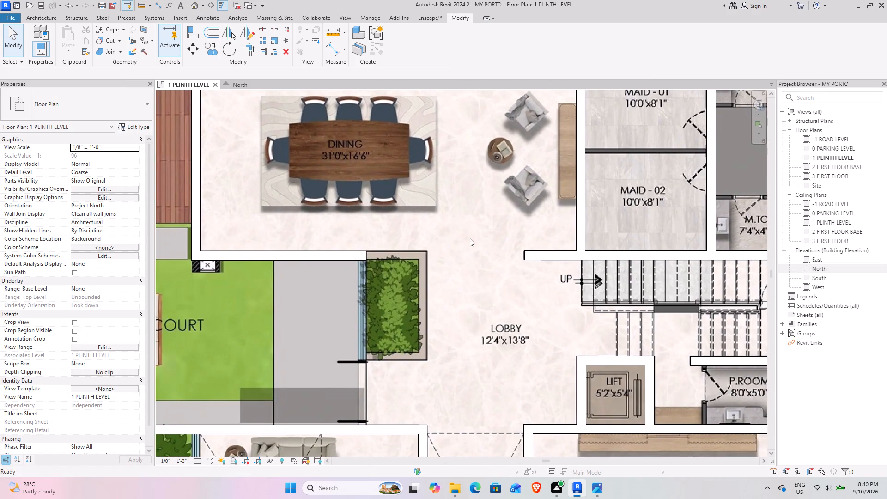
{"action": "scroll", "coordinate": [470, 233], "scroll_direction": "down", "scroll_amount": 3}
{"action": "middle_click_drag", "start_coordinate": [542, 240], "coordinate": [444, 245]}
Compare the staircase, lift and powder room area on the ground floor plan with the same area on the upper floor plans.
{"action": "scroll", "coordinate": [507, 282], "scroll_direction": "up", "scroll_amount": 4}
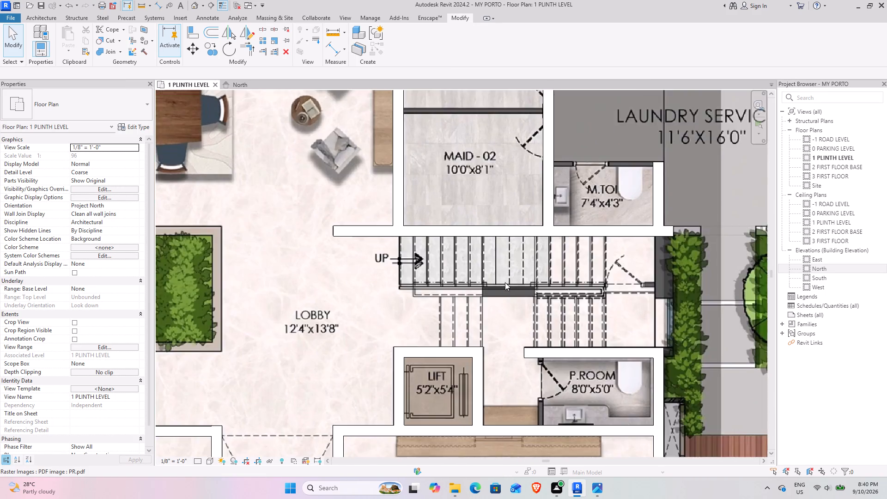
{"action": "scroll", "coordinate": [505, 282], "scroll_direction": "up", "scroll_amount": 3}
{"action": "middle_click_drag", "start_coordinate": [571, 291], "coordinate": [429, 317]}
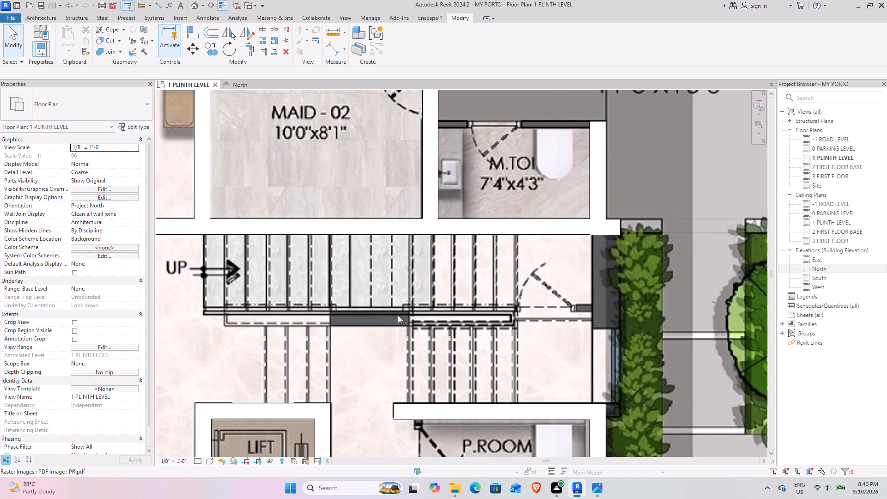
{"action": "scroll", "coordinate": [387, 309], "scroll_direction": "down", "scroll_amount": 9}
{"action": "middle_click_drag", "start_coordinate": [640, 303], "coordinate": [210, 280]}
{"action": "scroll", "coordinate": [505, 282], "scroll_direction": "up", "scroll_amount": 4}
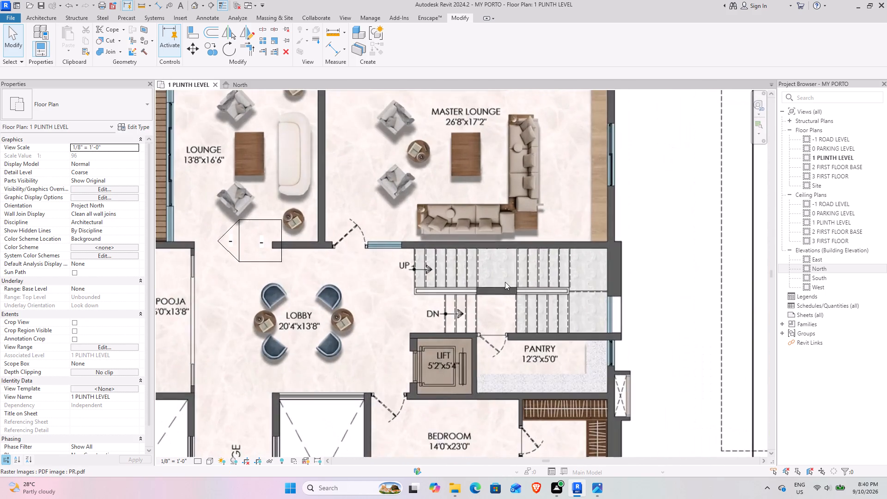
{"action": "scroll", "coordinate": [465, 304], "scroll_direction": "up", "scroll_amount": 3}
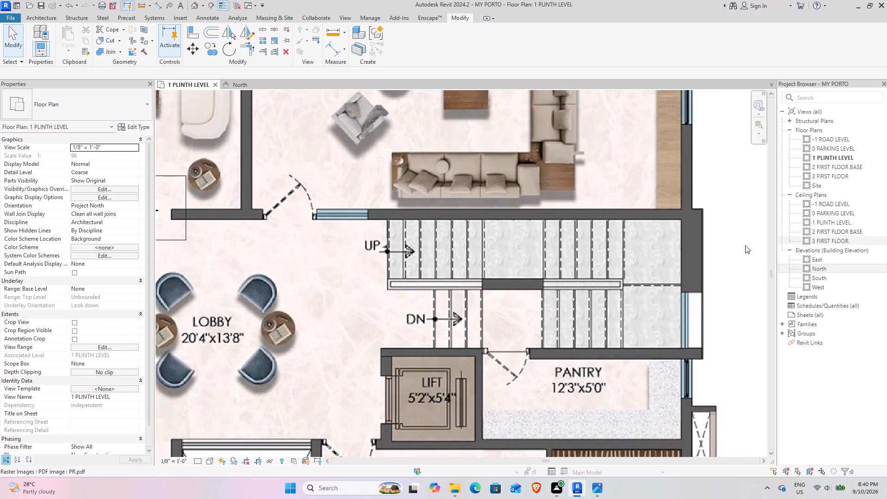
{"action": "scroll", "coordinate": [739, 247], "scroll_direction": "down", "scroll_amount": 5}
{"action": "middle_click_drag", "start_coordinate": [713, 256], "coordinate": [249, 272]}
{"action": "middle_click_drag", "start_coordinate": [620, 293], "coordinate": [372, 285]}
{"action": "scroll", "coordinate": [493, 289], "scroll_direction": "up", "scroll_amount": 2}
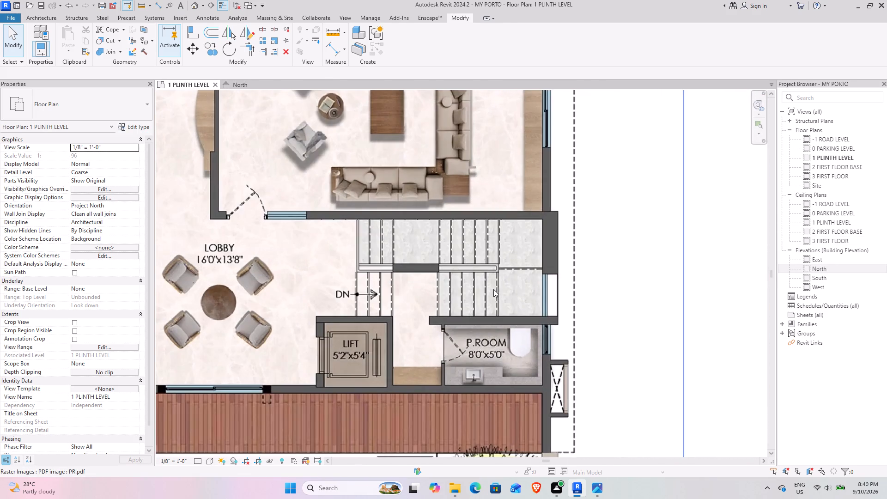
{"action": "scroll", "coordinate": [493, 289], "scroll_direction": "up", "scroll_amount": 1}
{"action": "scroll", "coordinate": [446, 270], "scroll_direction": "up", "scroll_amount": 4}
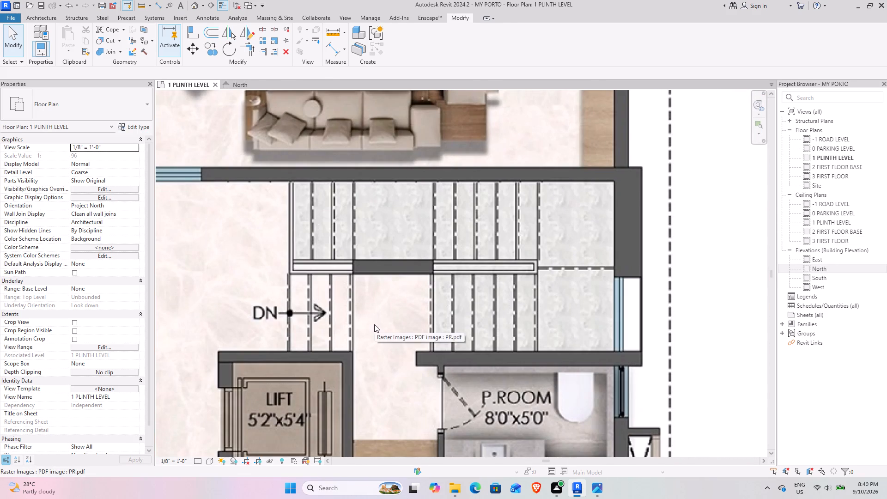
{"action": "scroll", "coordinate": [376, 309], "scroll_direction": "down", "scroll_amount": 7}
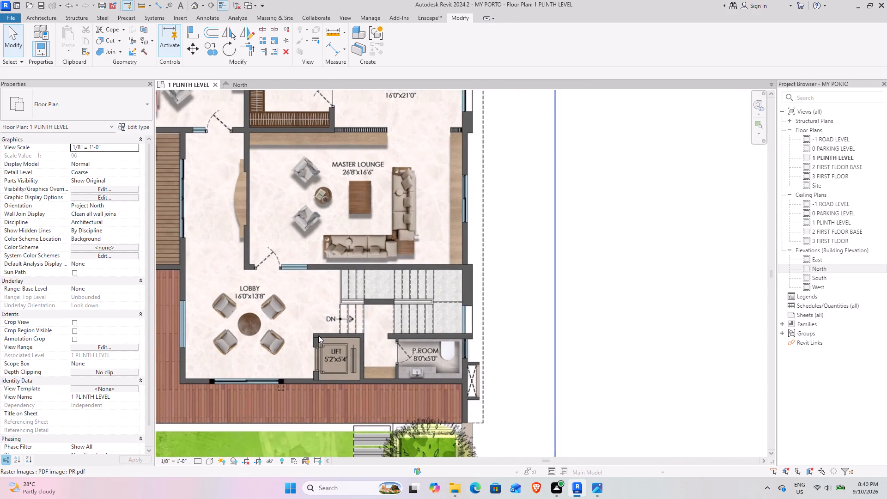
{"action": "middle_click_drag", "start_coordinate": [318, 335], "coordinate": [402, 417]}
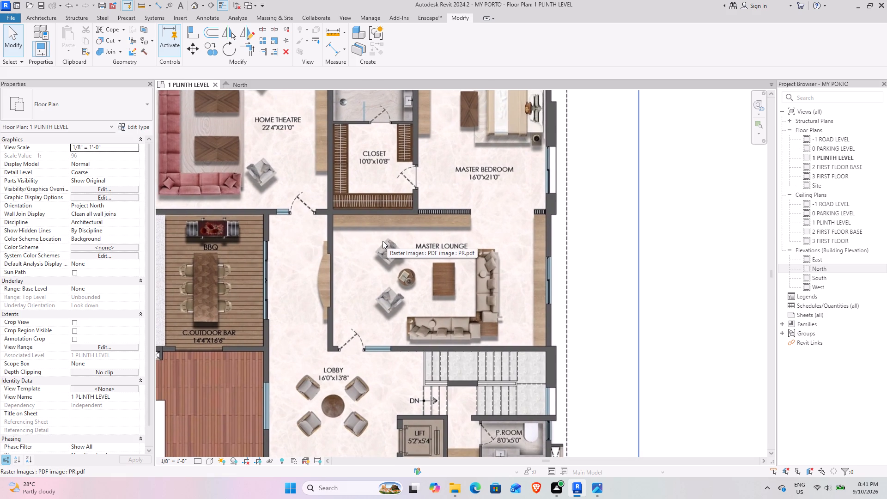
{"action": "scroll", "coordinate": [376, 242], "scroll_direction": "down", "scroll_amount": 4}
{"action": "middle_click_drag", "start_coordinate": [324, 264], "coordinate": [725, 237]}
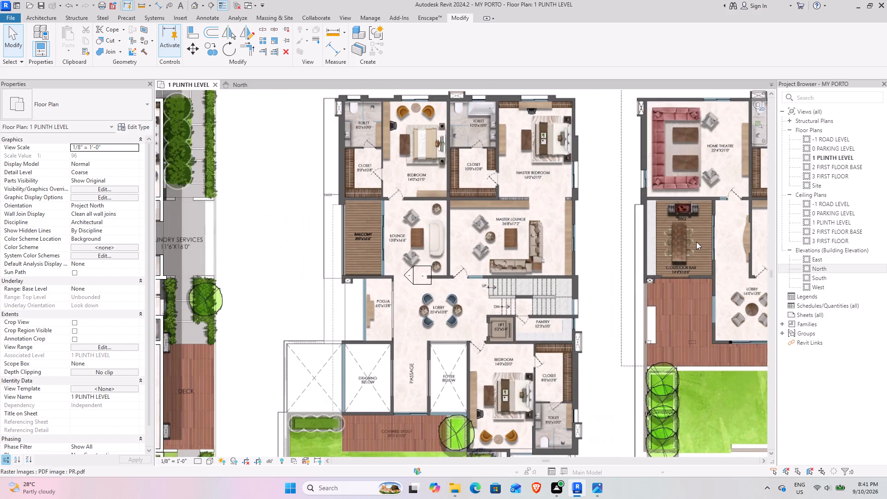
{"action": "middle_click_drag", "start_coordinate": [422, 274], "coordinate": [618, 245]}
{"action": "scroll", "coordinate": [291, 247], "scroll_direction": "up", "scroll_amount": 7}
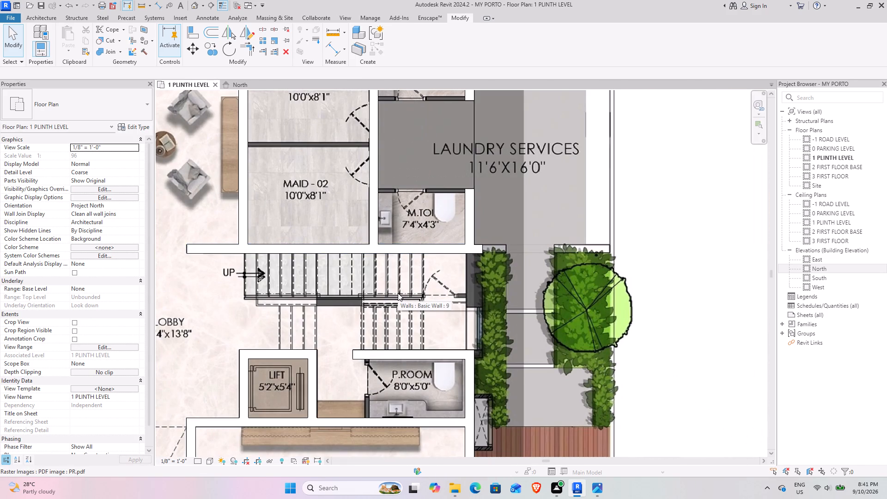
{"action": "scroll", "coordinate": [398, 293], "scroll_direction": "down", "scroll_amount": 5}
{"action": "middle_click_drag", "start_coordinate": [558, 293], "coordinate": [158, 237]}
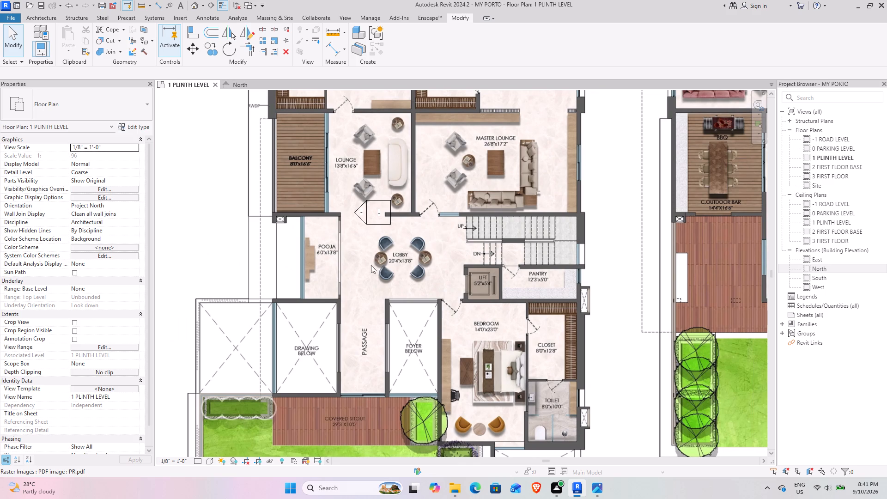
{"action": "middle_click_drag", "start_coordinate": [308, 278], "coordinate": [677, 239]}
{"action": "middle_click_drag", "start_coordinate": [438, 270], "coordinate": [599, 267]}
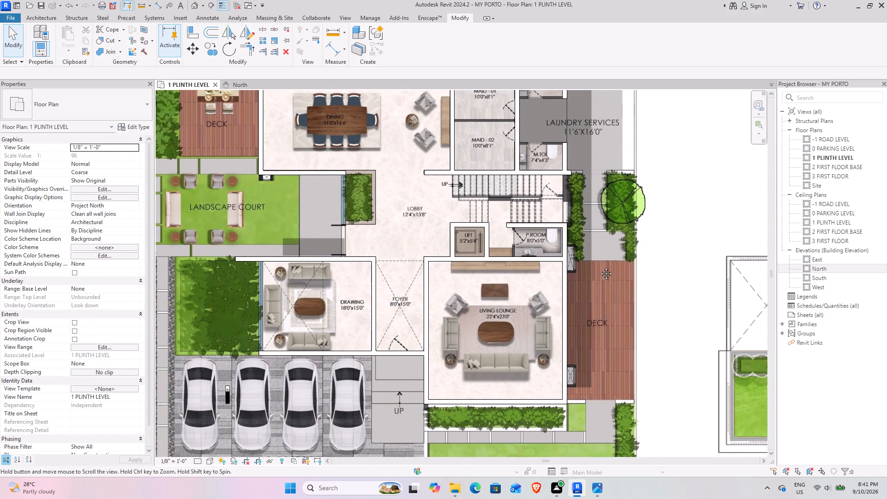
{"action": "middle_click_drag", "start_coordinate": [599, 267], "coordinate": [525, 301]}
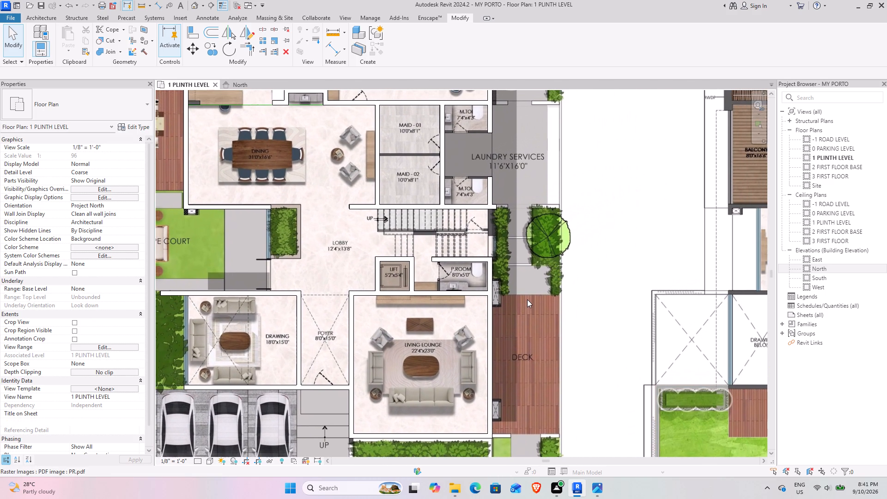
{"action": "scroll", "coordinate": [560, 280], "scroll_direction": "down", "scroll_amount": 3}
{"action": "middle_click_drag", "start_coordinate": [656, 262], "coordinate": [411, 307]}
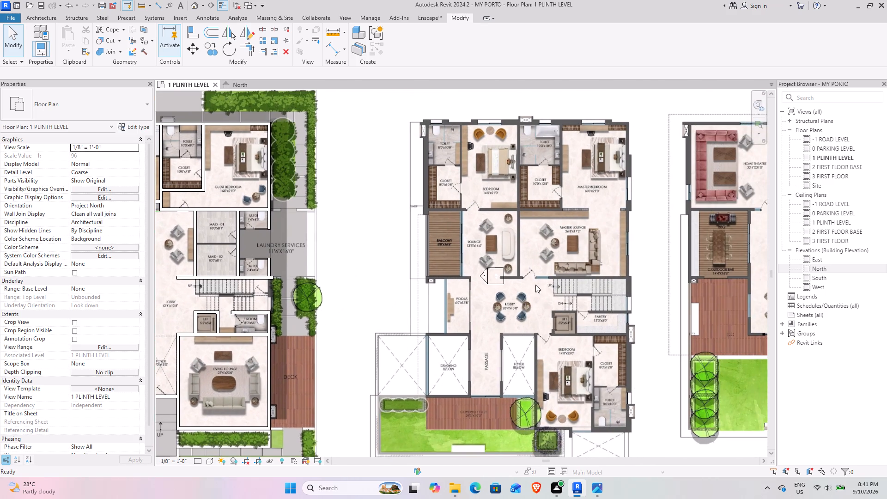
{"action": "scroll", "coordinate": [533, 276], "scroll_direction": "up", "scroll_amount": 1}
{"action": "middle_click_drag", "start_coordinate": [413, 305], "coordinate": [637, 271]}
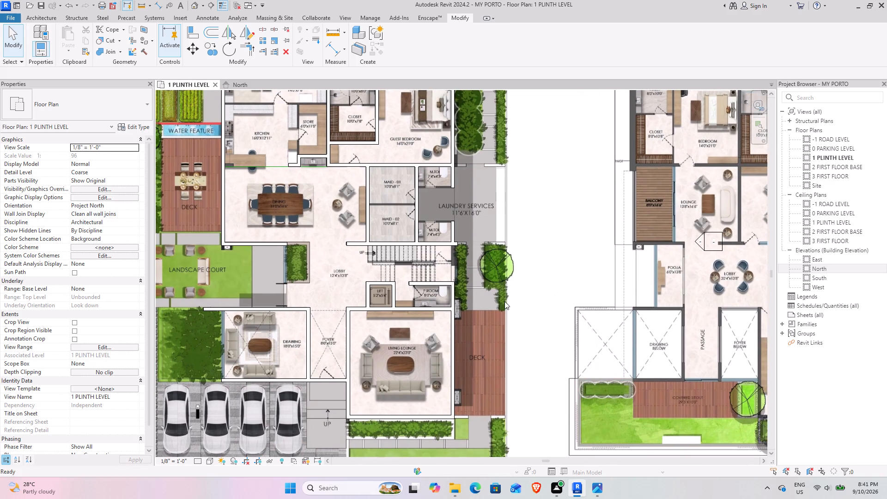
{"action": "middle_click_drag", "start_coordinate": [394, 286], "coordinate": [431, 286]}
{"action": "scroll", "coordinate": [463, 259], "scroll_direction": "up", "scroll_amount": 3}
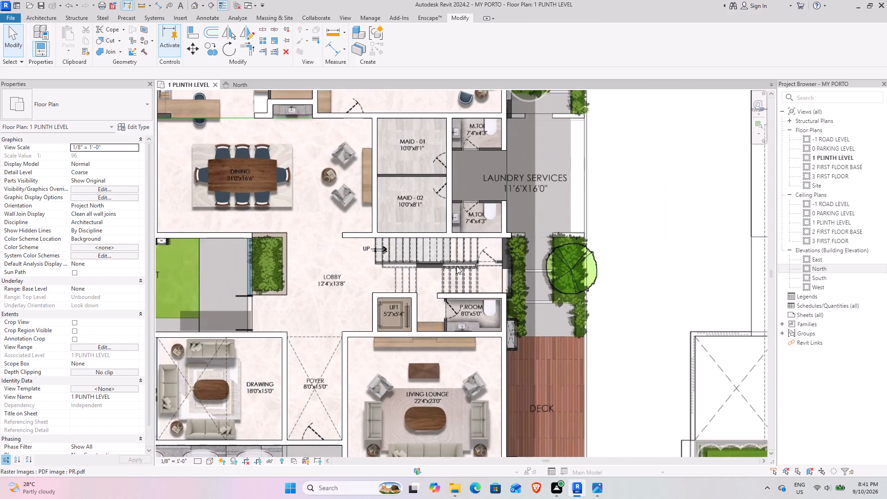
{"action": "scroll", "coordinate": [456, 266], "scroll_direction": "up", "scroll_amount": 3}
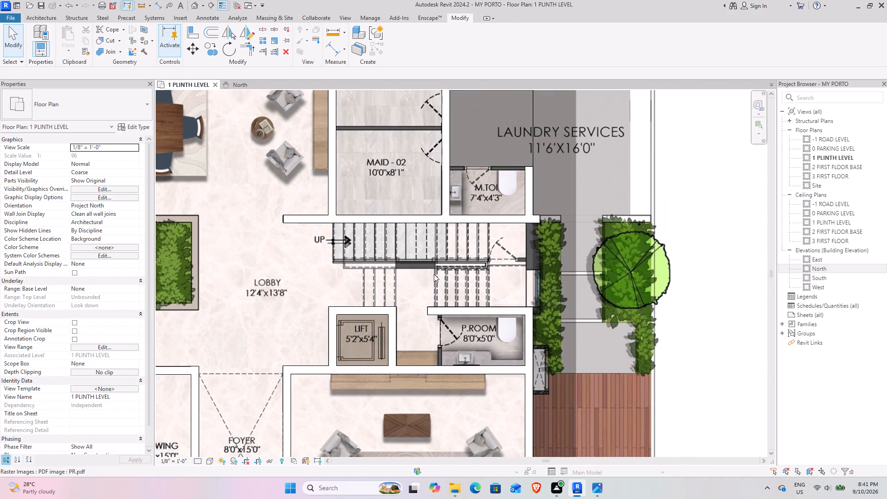
{"action": "scroll", "coordinate": [427, 254], "scroll_direction": "up", "scroll_amount": 3}
{"action": "scroll", "coordinate": [388, 257], "scroll_direction": "down", "scroll_amount": 4}
{"action": "middle_click_drag", "start_coordinate": [349, 250], "coordinate": [365, 285]}
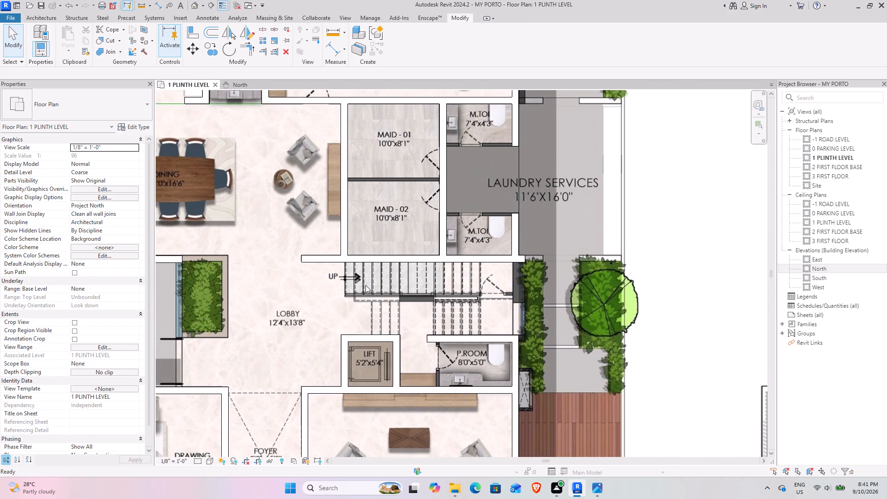
Open the default 3D view and inspect the modelled ground floor walls from several angles.
{"action": "left_click", "coordinate": [198, 4]}
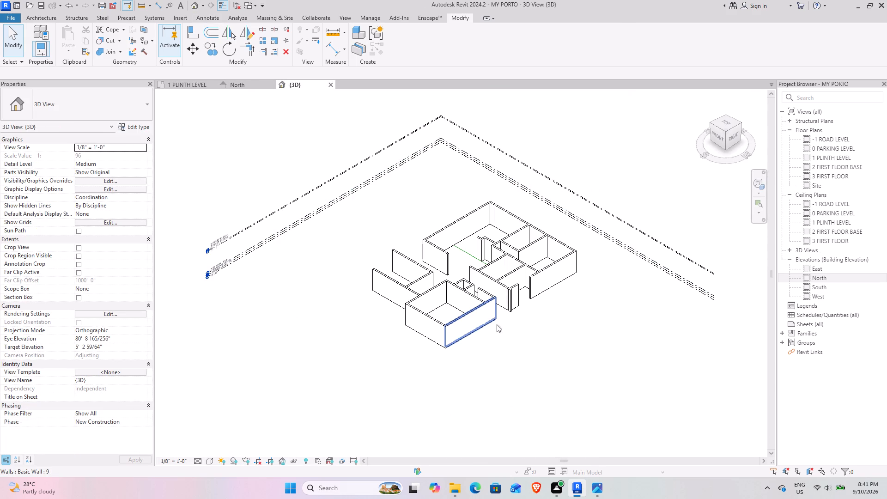
{"action": "scroll", "coordinate": [490, 328], "scroll_direction": "up", "scroll_amount": 3}
{"action": "middle_click_drag", "start_coordinate": [473, 328], "coordinate": [578, 388], "text": "shift"}
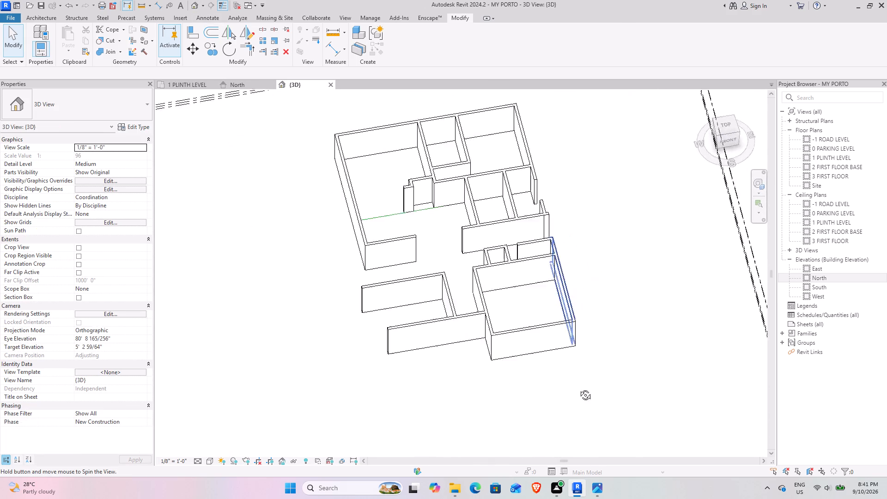
{"action": "middle_click_drag", "start_coordinate": [578, 388], "coordinate": [510, 324], "text": "shift"}
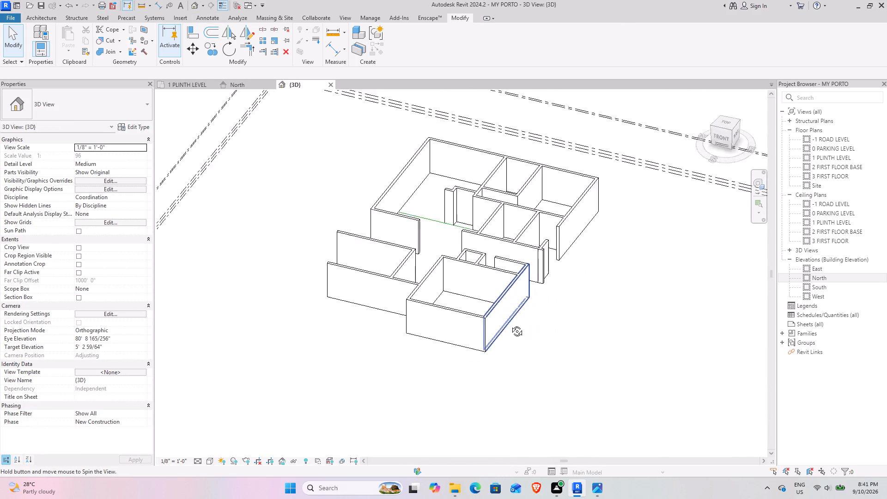
{"action": "middle_click_drag", "start_coordinate": [510, 324], "coordinate": [496, 383], "text": "shift"}
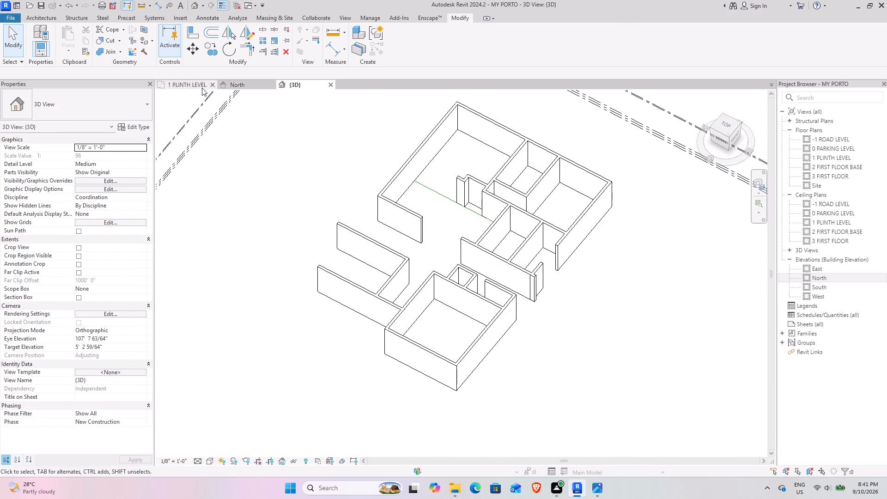
Return to the 1 PLINTH LEVEL plan and examine the walls around the landscape court, drawing room, foyer, lobby and staircase.
{"action": "left_click", "coordinate": [196, 88]}
{"action": "scroll", "coordinate": [425, 307], "scroll_direction": "down", "scroll_amount": 4}
{"action": "middle_click_drag", "start_coordinate": [413, 297], "coordinate": [510, 208]}
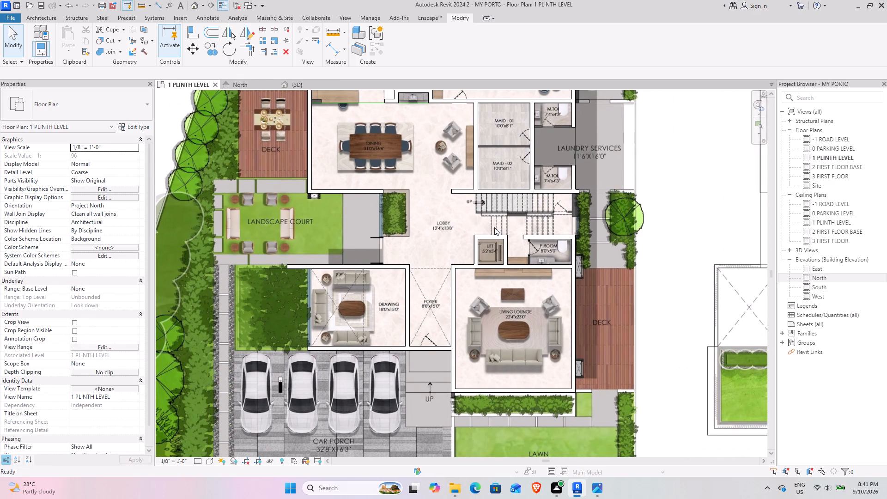
{"action": "middle_click_drag", "start_coordinate": [479, 334], "coordinate": [488, 273]}
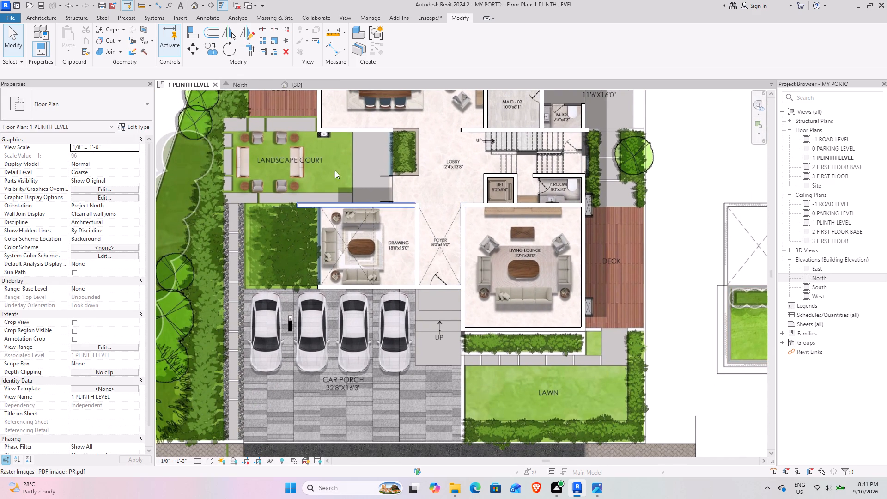
{"action": "middle_click_drag", "start_coordinate": [326, 167], "coordinate": [372, 238]}
{"action": "middle_click_drag", "start_coordinate": [472, 262], "coordinate": [437, 310]}
{"action": "scroll", "coordinate": [235, 274], "scroll_direction": "up", "scroll_amount": 3}
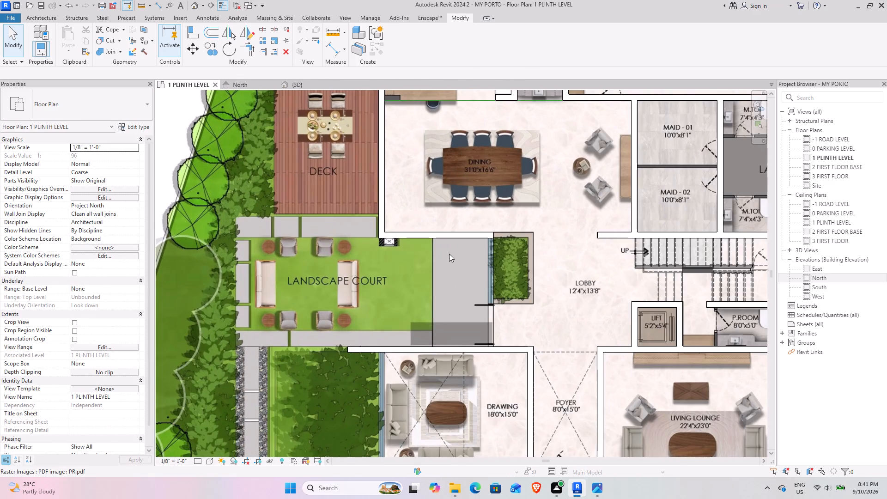
{"action": "scroll", "coordinate": [451, 251], "scroll_direction": "down", "scroll_amount": 4}
{"action": "middle_click_drag", "start_coordinate": [541, 255], "coordinate": [427, 272]}
{"action": "scroll", "coordinate": [541, 292], "scroll_direction": "up", "scroll_amount": 3}
{"action": "middle_click_drag", "start_coordinate": [337, 277], "coordinate": [354, 298]}
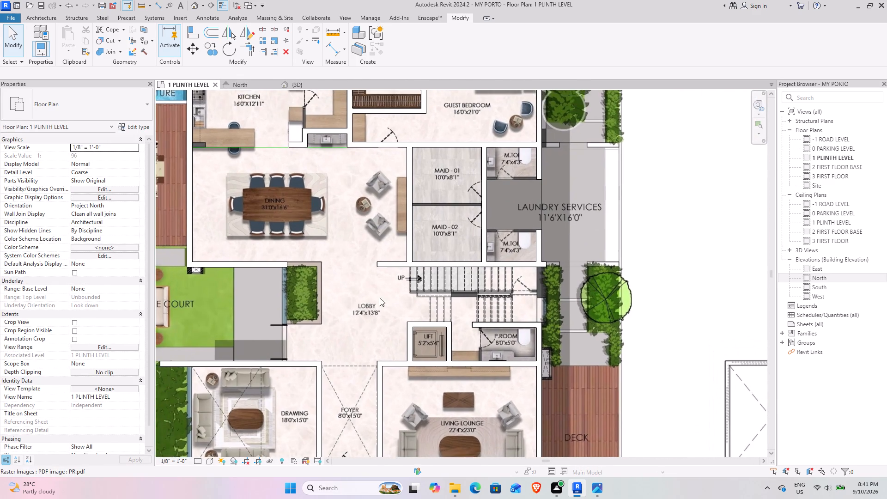
Examine the plan around the staircase, laundry services and side planters, comparing it with the Aparna Amber exterior render in the image viewer.
{"action": "scroll", "coordinate": [541, 309], "scroll_direction": "up", "scroll_amount": 8}
{"action": "middle_click_drag", "start_coordinate": [563, 302], "coordinate": [496, 317]}
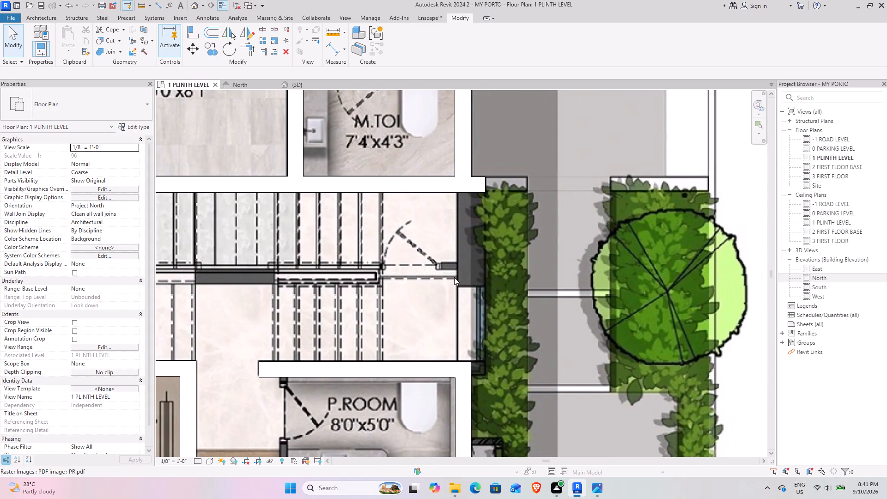
{"action": "scroll", "coordinate": [516, 274], "scroll_direction": "down", "scroll_amount": 3}
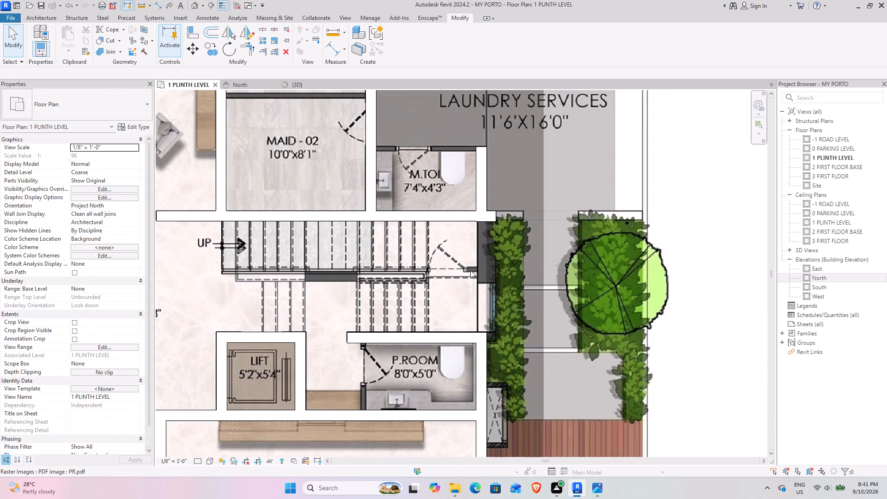
{"action": "scroll", "coordinate": [474, 223], "scroll_direction": "up", "scroll_amount": 4}
{"action": "middle_click_drag", "start_coordinate": [519, 293], "coordinate": [482, 283]}
{"action": "scroll", "coordinate": [456, 237], "scroll_direction": "up", "scroll_amount": 3}
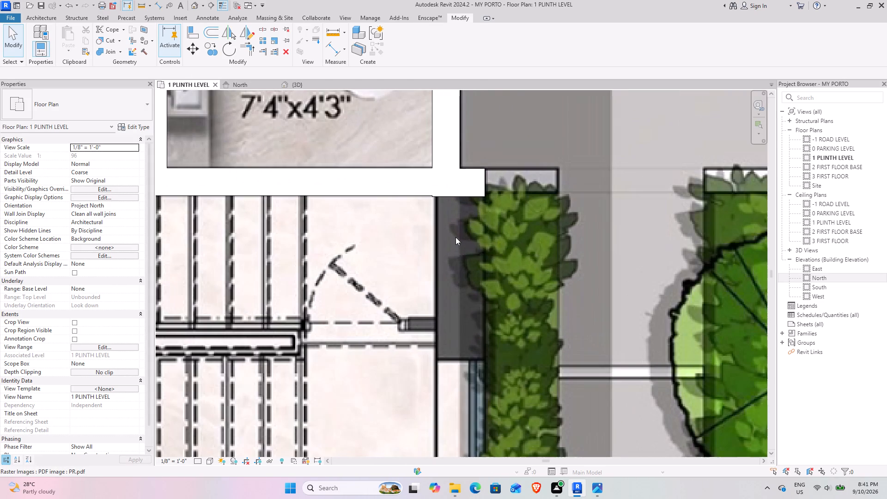
{"action": "scroll", "coordinate": [459, 234], "scroll_direction": "down", "scroll_amount": 4}
{"action": "middle_click_drag", "start_coordinate": [486, 233], "coordinate": [436, 267]}
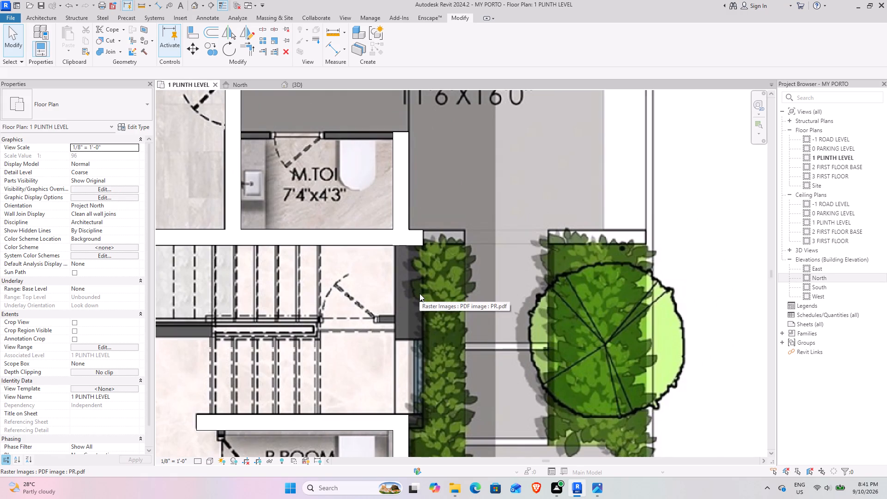
{"action": "scroll", "coordinate": [448, 273], "scroll_direction": "down", "scroll_amount": 5}
{"action": "middle_click_drag", "start_coordinate": [468, 199], "coordinate": [454, 230]}
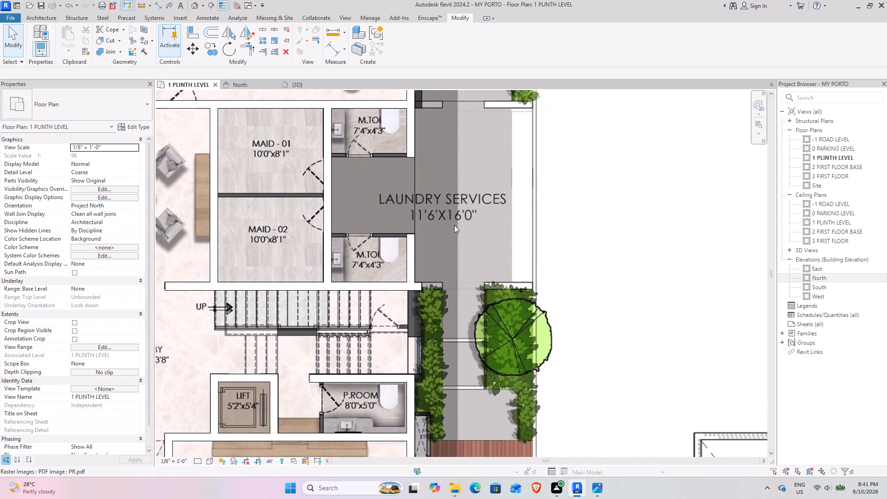
{"action": "scroll", "coordinate": [475, 219], "scroll_direction": "down", "scroll_amount": 3}
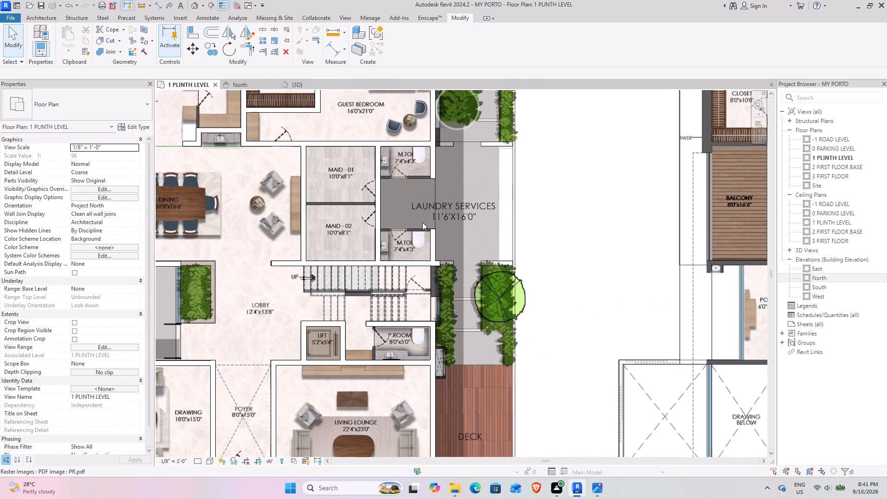
{"action": "key", "text": "alt+Tab"}
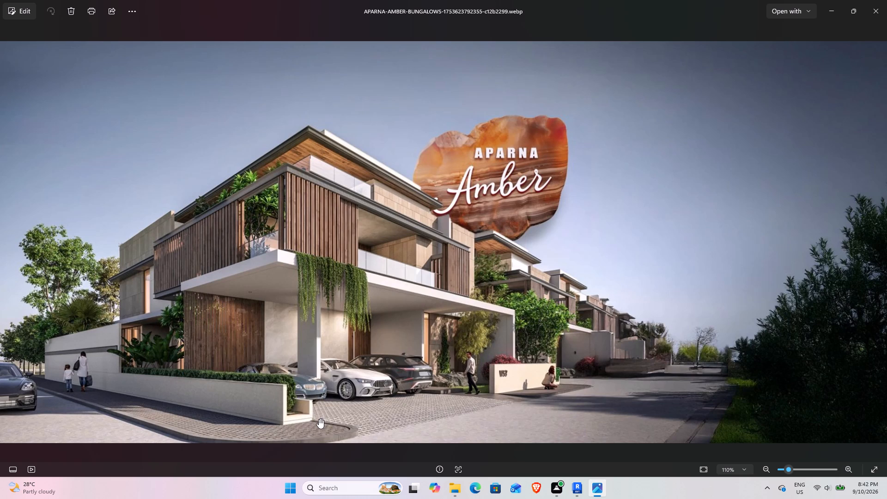
{"action": "key", "text": "alt+Tab"}
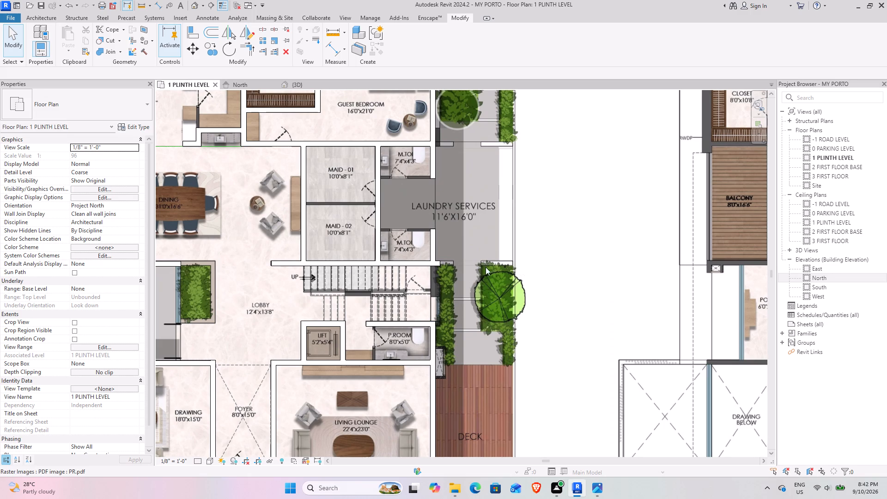
Examine the outer edge of the staircase between the maid's toilet and the powder room, including the window, planter and wall ends.
{"action": "scroll", "coordinate": [480, 273], "scroll_direction": "up", "scroll_amount": 7}
{"action": "scroll", "coordinate": [418, 339], "scroll_direction": "down", "scroll_amount": 3}
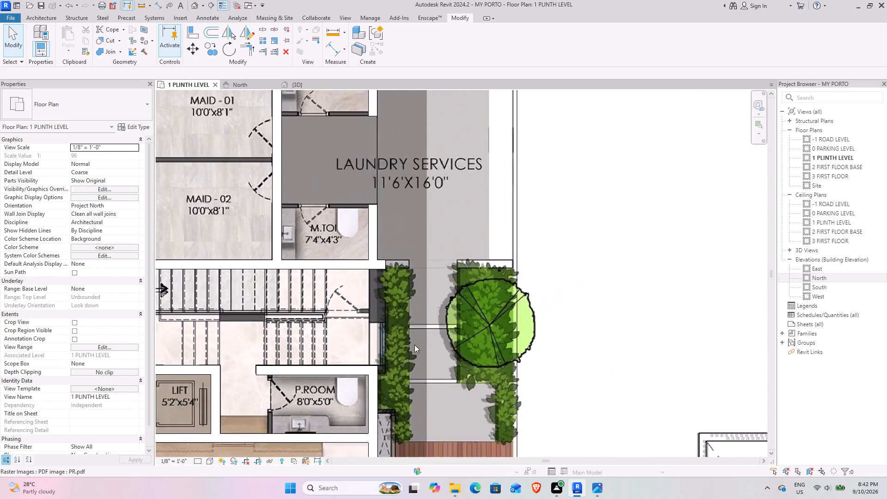
{"action": "scroll", "coordinate": [414, 345], "scroll_direction": "down", "scroll_amount": 5}
{"action": "middle_click_drag", "start_coordinate": [388, 383], "coordinate": [383, 319]}
{"action": "scroll", "coordinate": [418, 344], "scroll_direction": "up", "scroll_amount": 8}
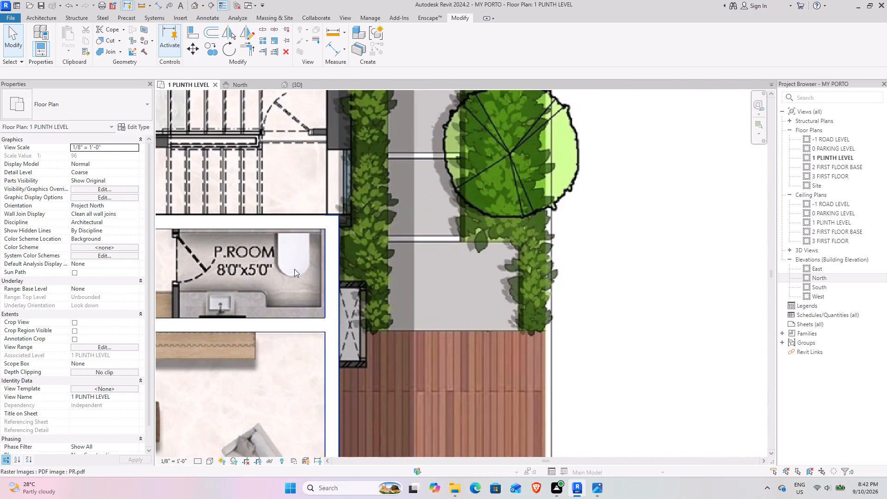
{"action": "scroll", "coordinate": [303, 214], "scroll_direction": "down", "scroll_amount": 5}
{"action": "middle_click_drag", "start_coordinate": [291, 197], "coordinate": [352, 269]}
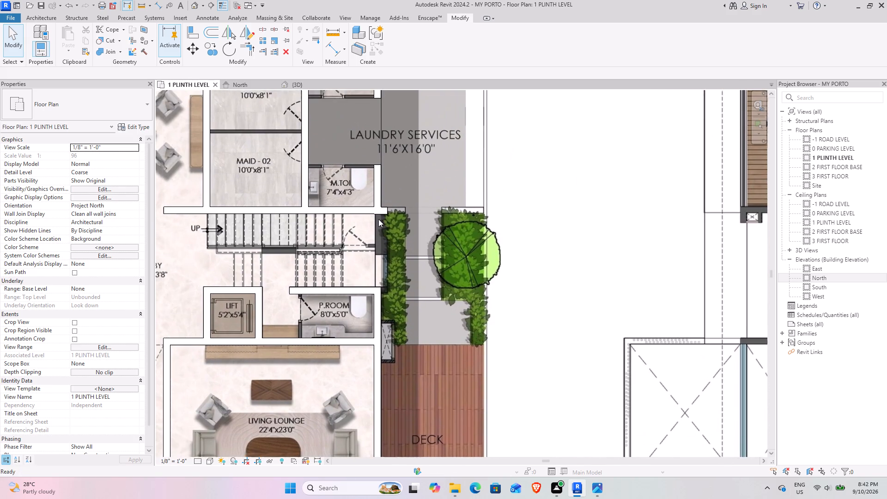
{"action": "scroll", "coordinate": [377, 216], "scroll_direction": "up", "scroll_amount": 8}
{"action": "scroll", "coordinate": [390, 249], "scroll_direction": "down", "scroll_amount": 2}
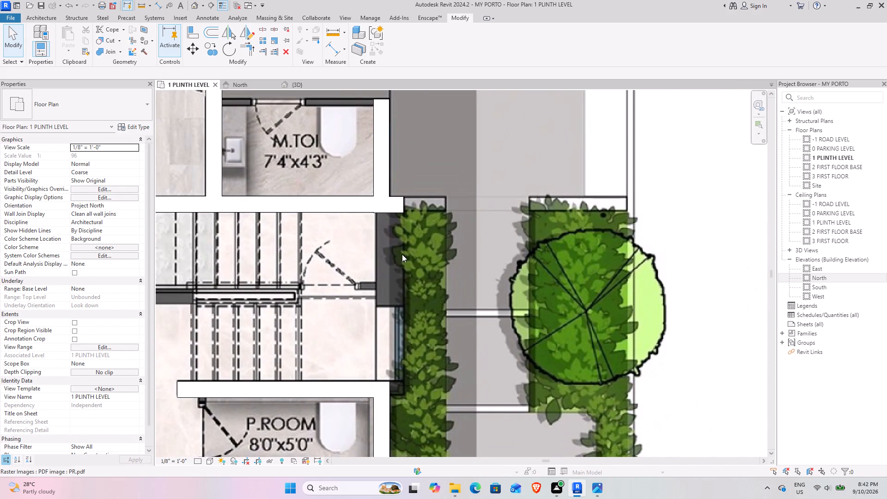
{"action": "scroll", "coordinate": [402, 402], "scroll_direction": "up", "scroll_amount": 3}
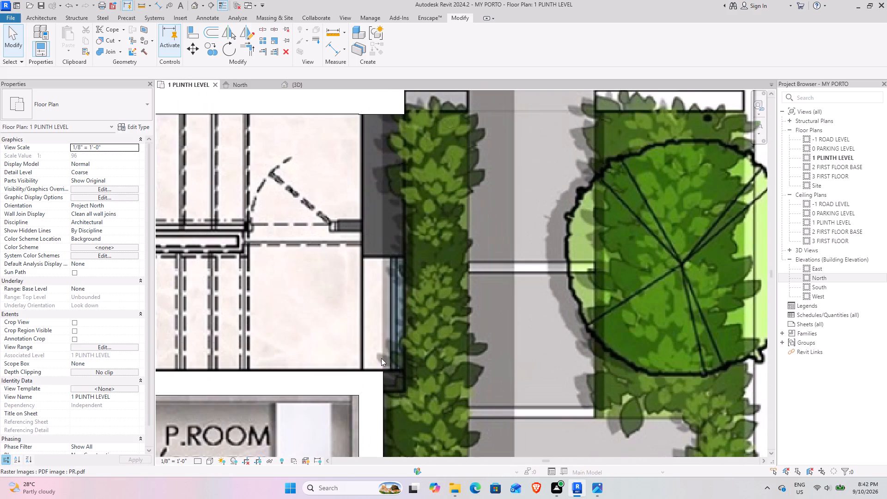
{"action": "scroll", "coordinate": [401, 306], "scroll_direction": "down", "scroll_amount": 2}
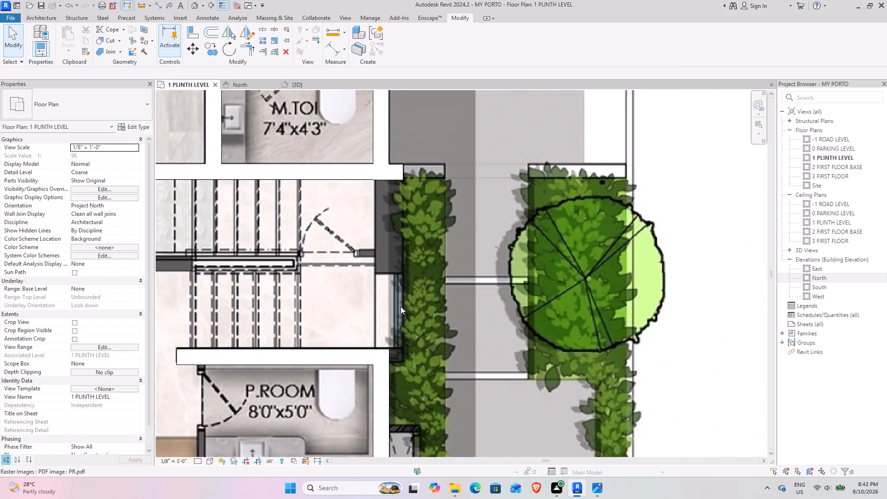
{"action": "scroll", "coordinate": [401, 306], "scroll_direction": "down", "scroll_amount": 2}
{"action": "scroll", "coordinate": [387, 354], "scroll_direction": "up", "scroll_amount": 4}
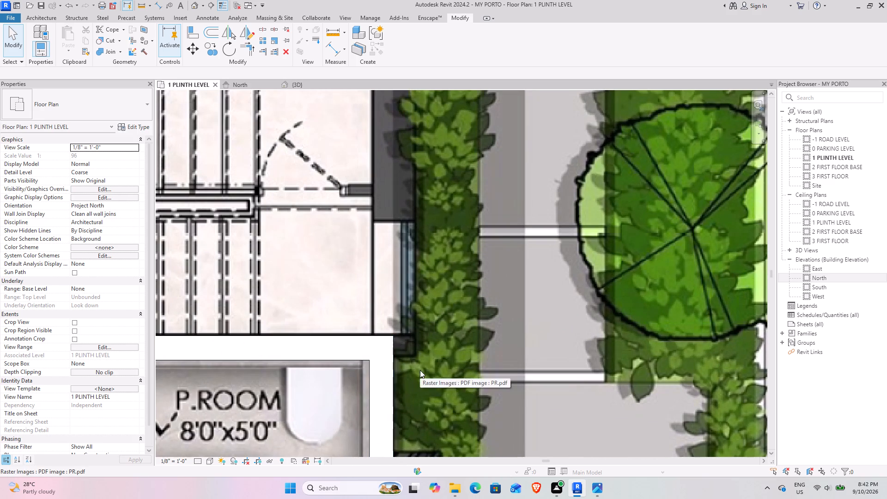
{"action": "scroll", "coordinate": [395, 272], "scroll_direction": "down", "scroll_amount": 3}
{"action": "middle_click_drag", "start_coordinate": [391, 285], "coordinate": [386, 330]}
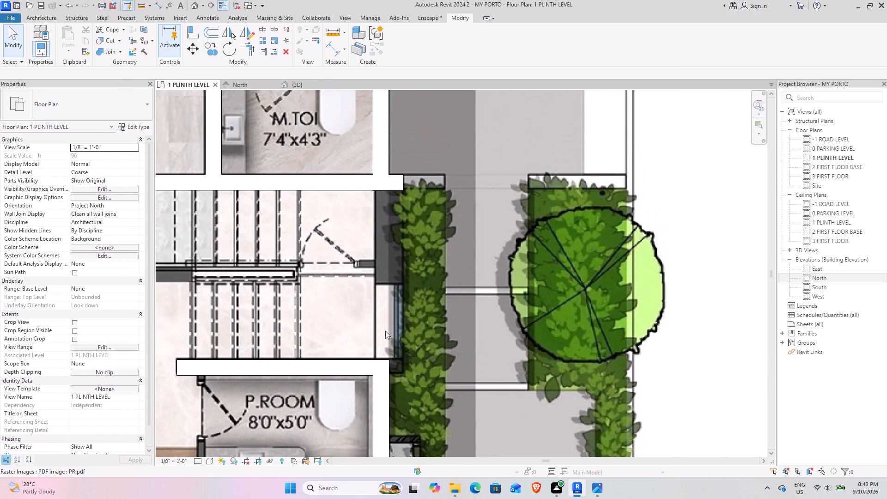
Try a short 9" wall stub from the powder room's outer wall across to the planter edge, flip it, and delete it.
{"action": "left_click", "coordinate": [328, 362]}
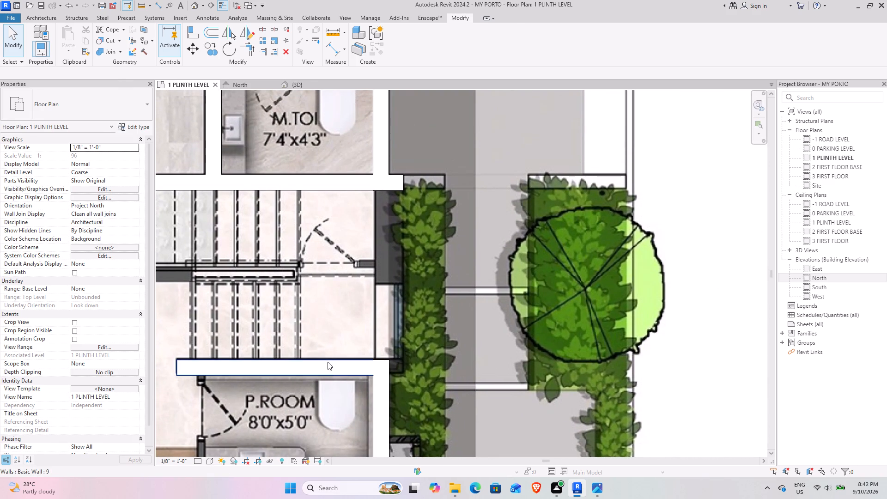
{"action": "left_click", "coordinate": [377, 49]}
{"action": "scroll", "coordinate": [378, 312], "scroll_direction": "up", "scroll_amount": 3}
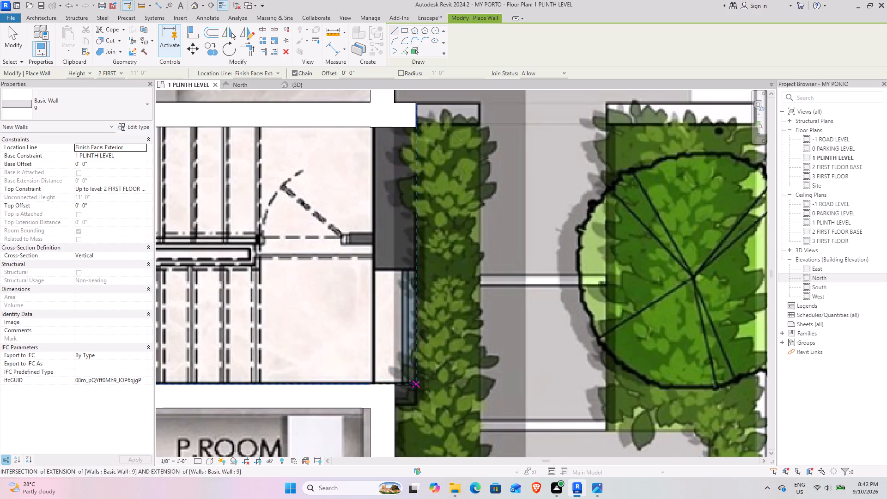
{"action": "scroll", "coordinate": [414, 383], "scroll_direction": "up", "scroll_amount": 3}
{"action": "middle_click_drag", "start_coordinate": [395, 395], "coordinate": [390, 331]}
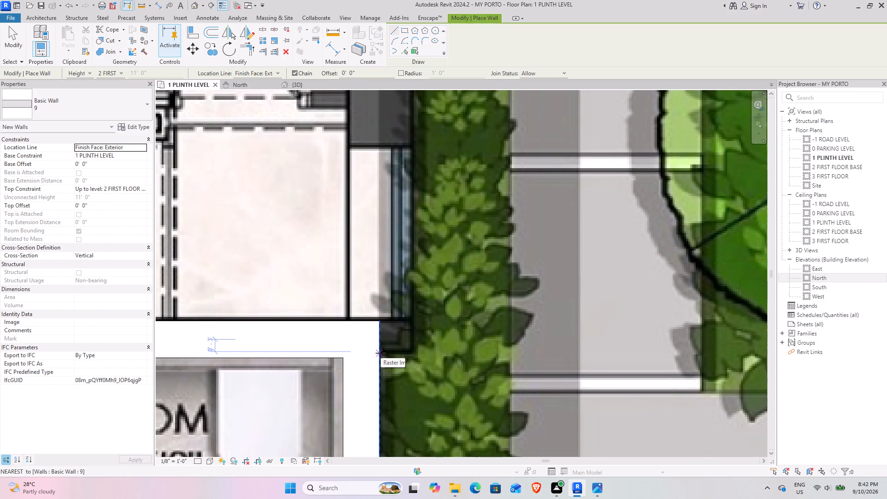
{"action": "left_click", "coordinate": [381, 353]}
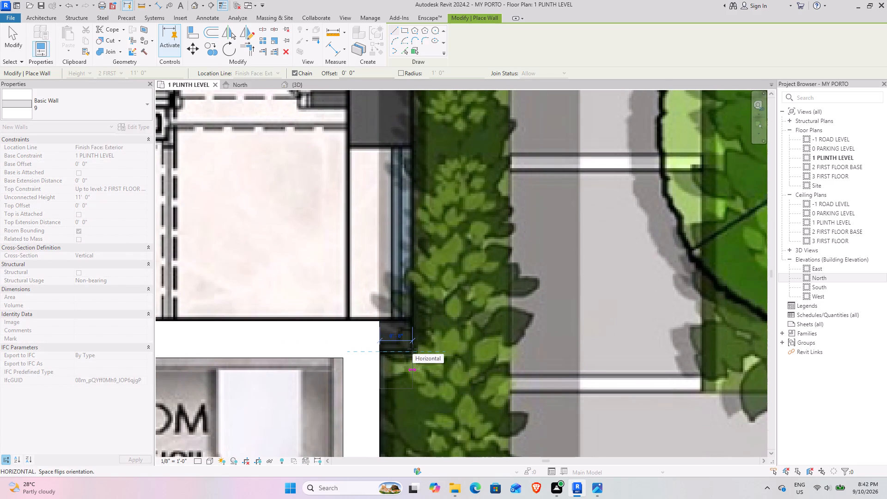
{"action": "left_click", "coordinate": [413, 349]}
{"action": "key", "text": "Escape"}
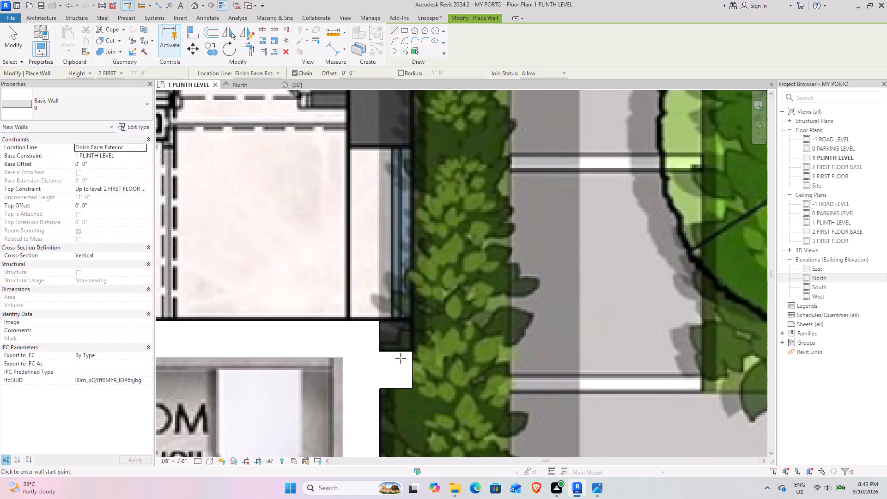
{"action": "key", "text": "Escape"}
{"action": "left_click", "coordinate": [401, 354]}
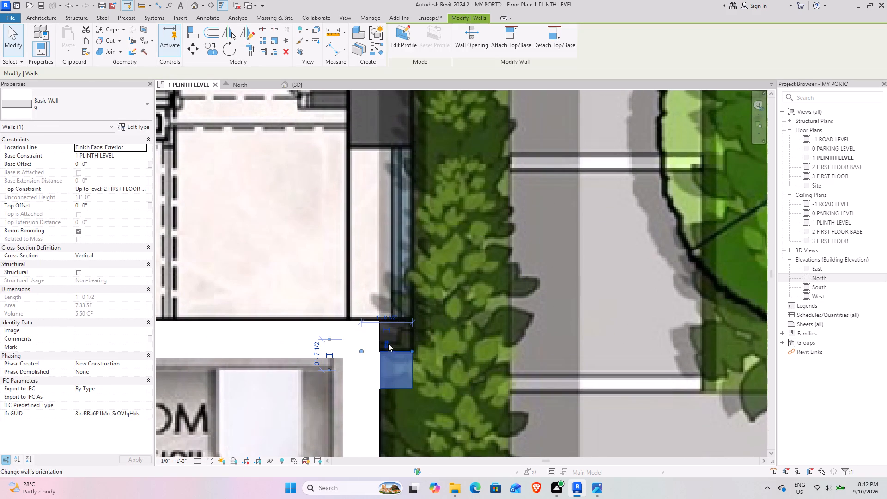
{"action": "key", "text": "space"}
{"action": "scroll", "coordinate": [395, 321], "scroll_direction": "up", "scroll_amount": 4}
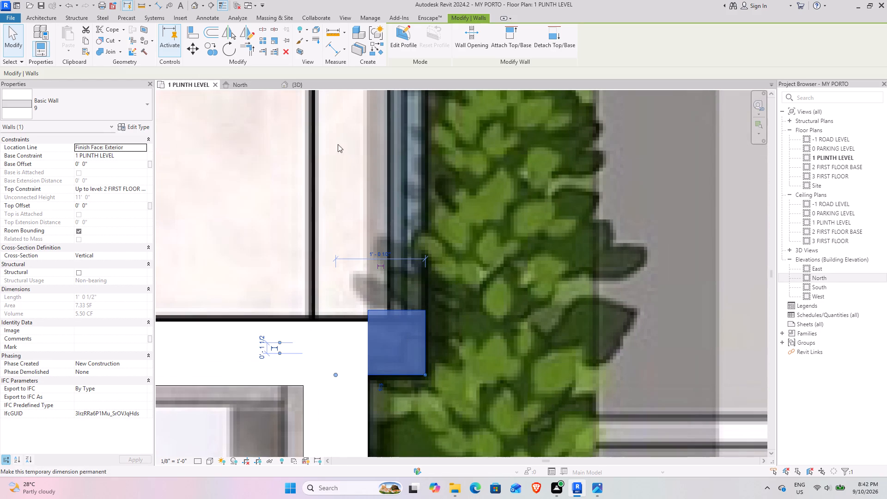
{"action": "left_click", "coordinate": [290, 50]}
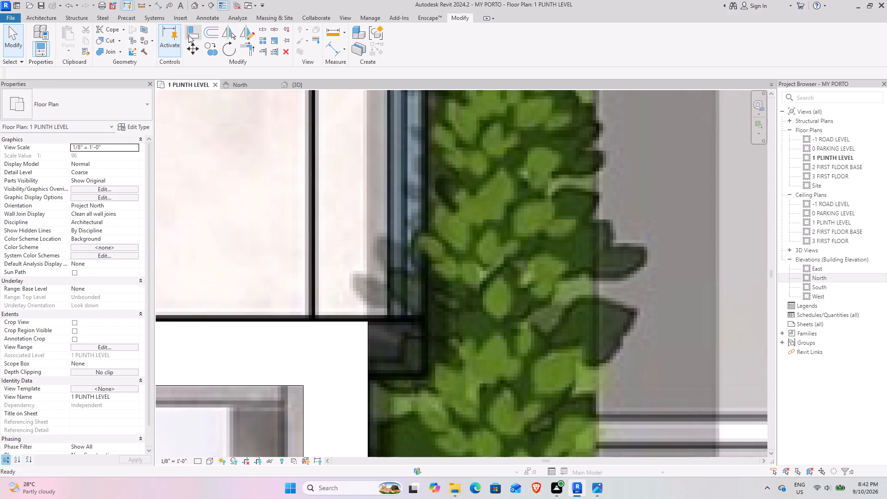
Draw a short 9" wall stub from the powder room's outer corner to the planter edge, in line with the staircase-side wall face.
{"action": "left_click", "coordinate": [328, 325]}
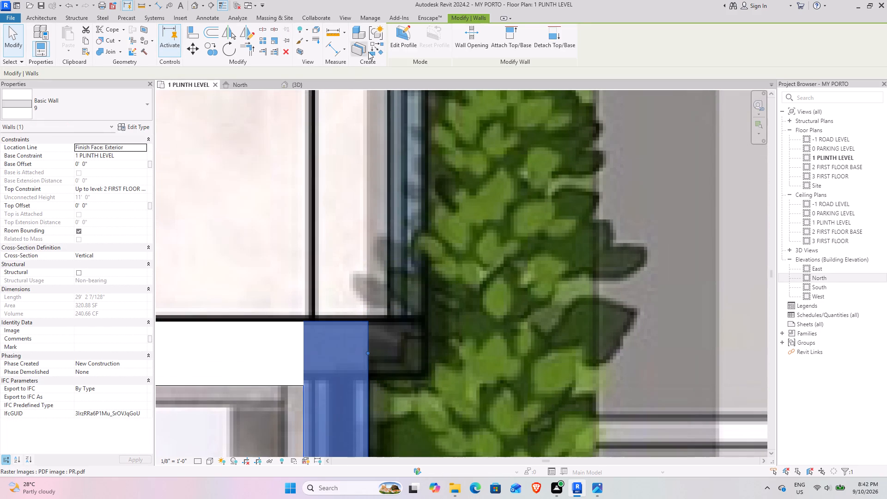
{"action": "left_click", "coordinate": [383, 45]}
{"action": "left_click", "coordinate": [367, 322]}
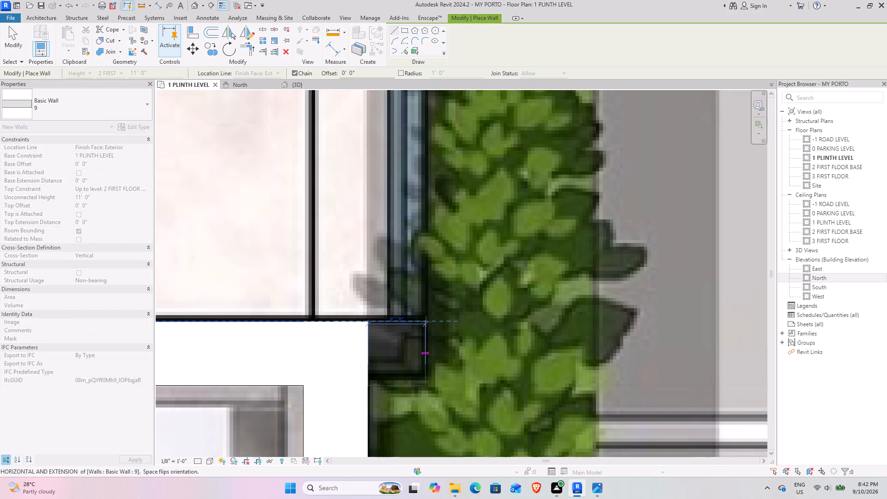
{"action": "left_click", "coordinate": [427, 321]}
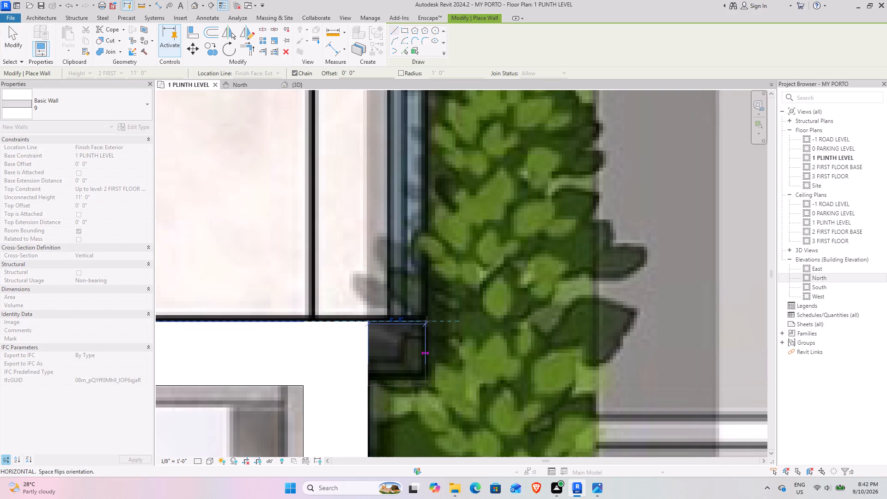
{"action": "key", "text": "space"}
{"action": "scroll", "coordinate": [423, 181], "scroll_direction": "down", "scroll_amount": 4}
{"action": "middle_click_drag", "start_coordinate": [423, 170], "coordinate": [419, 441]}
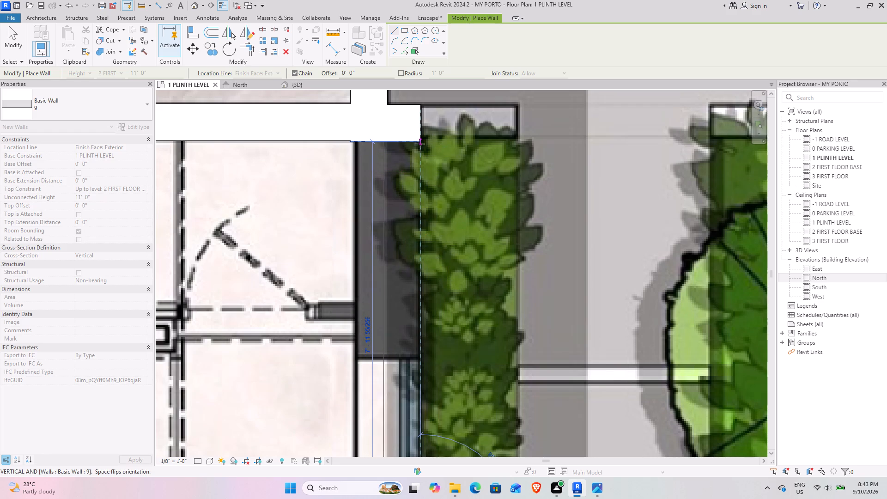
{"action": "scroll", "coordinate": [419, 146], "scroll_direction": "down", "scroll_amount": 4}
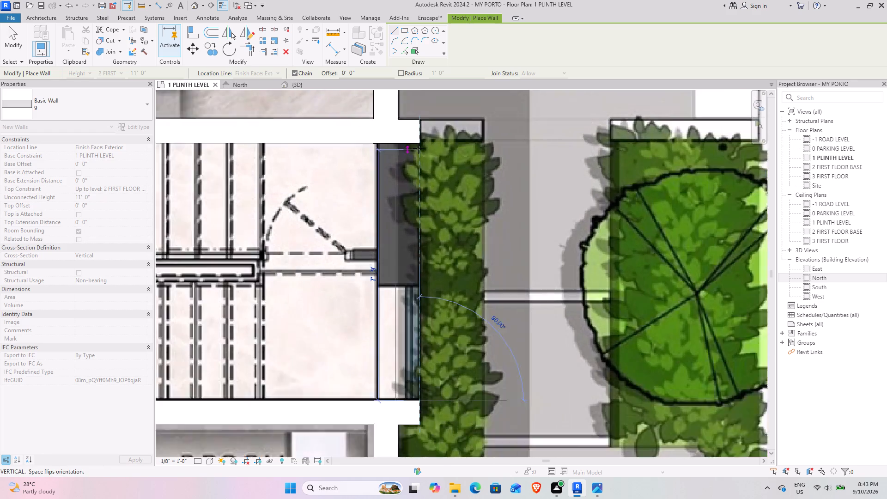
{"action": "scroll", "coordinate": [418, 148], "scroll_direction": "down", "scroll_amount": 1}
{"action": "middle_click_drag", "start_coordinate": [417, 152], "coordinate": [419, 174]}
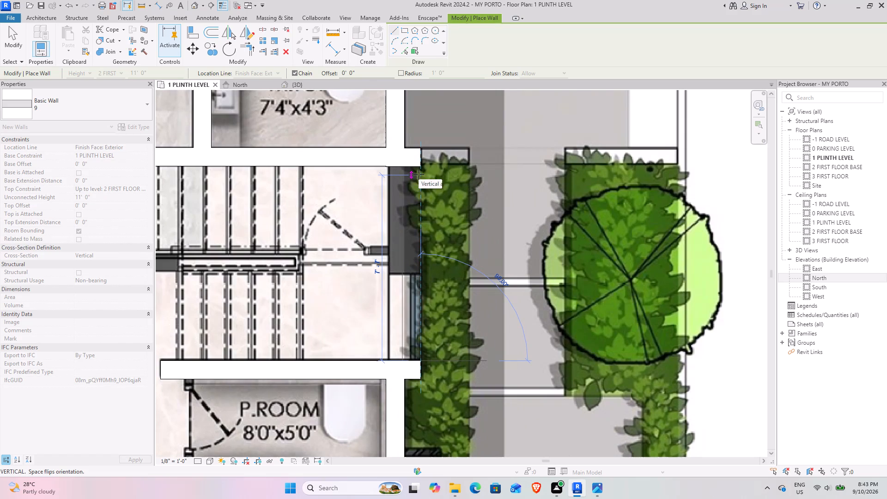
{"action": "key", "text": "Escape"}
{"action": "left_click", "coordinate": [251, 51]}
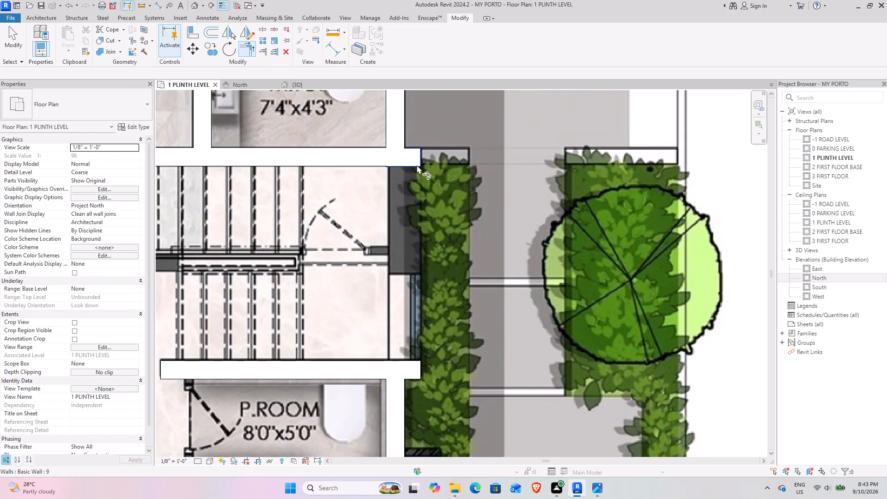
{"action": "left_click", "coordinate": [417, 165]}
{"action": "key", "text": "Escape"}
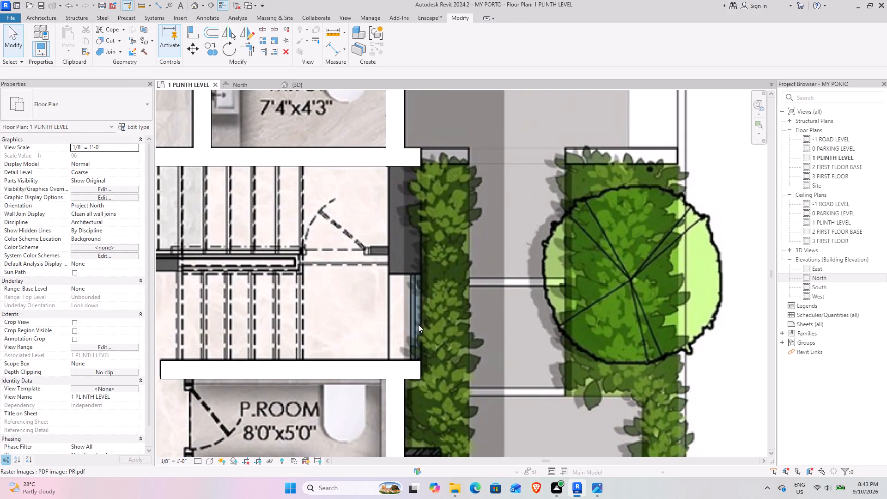
Draw a 9" wall along the staircase's outer edge, from the powder room-side stub up to the wall end at the maid's toilet.
{"action": "scroll", "coordinate": [416, 345], "scroll_direction": "up", "scroll_amount": 3}
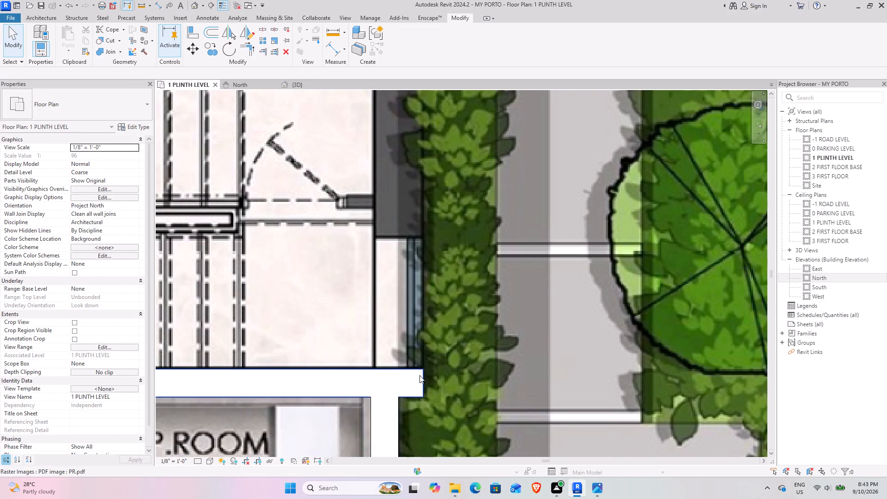
{"action": "left_click", "coordinate": [411, 373]}
{"action": "left_click", "coordinate": [380, 56]}
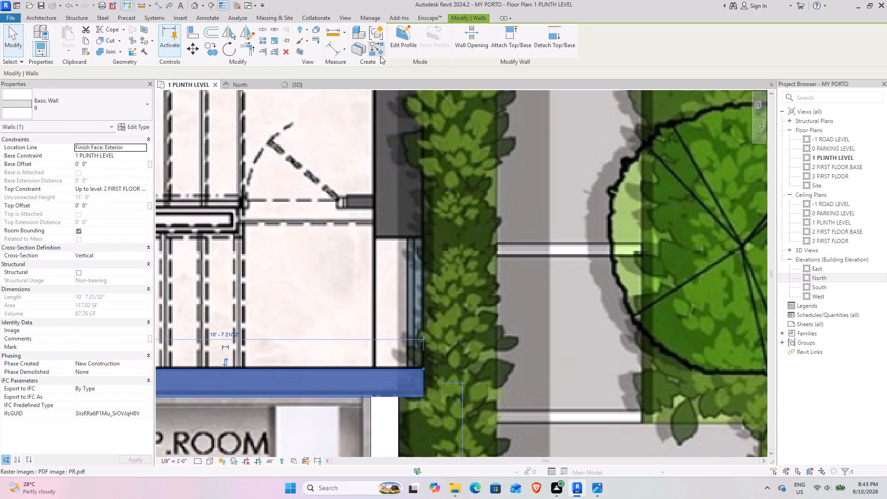
{"action": "left_click", "coordinate": [423, 368]}
{"action": "key", "text": "space"}
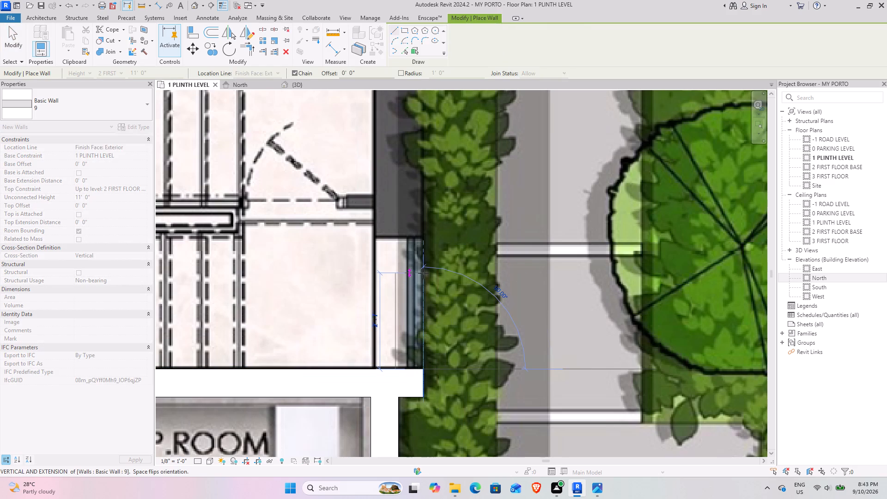
{"action": "key", "text": "space"}
{"action": "key", "text": "space"}
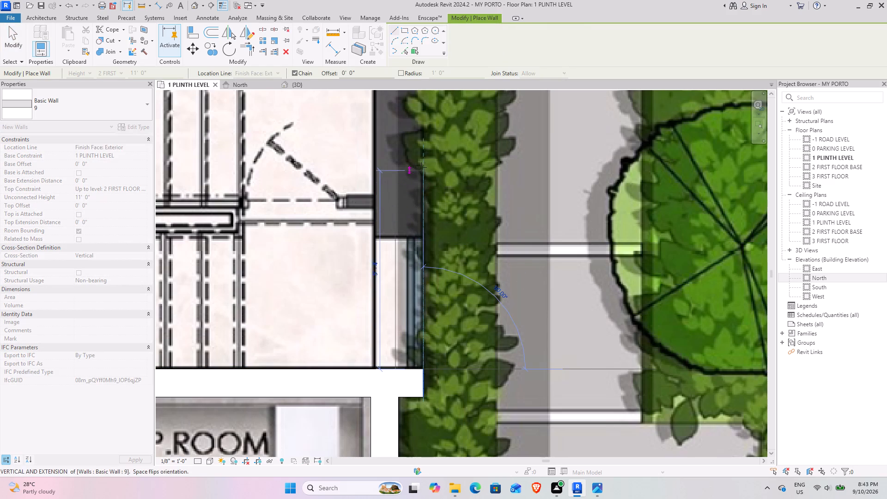
{"action": "middle_click_drag", "start_coordinate": [421, 174], "coordinate": [415, 308]}
{"action": "left_click", "coordinate": [418, 211]}
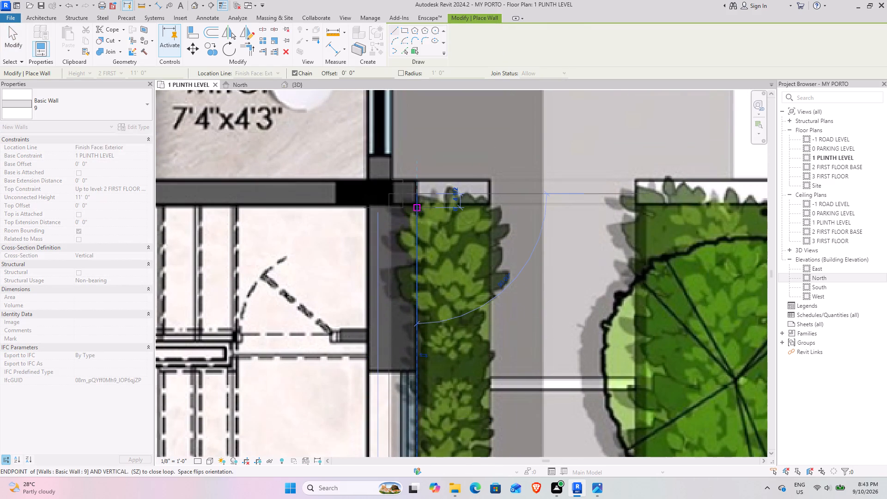
{"action": "key", "text": "Escape"}
{"action": "scroll", "coordinate": [439, 291], "scroll_direction": "down", "scroll_amount": 5}
{"action": "middle_click_drag", "start_coordinate": [425, 316], "coordinate": [451, 240]}
{"action": "key", "text": "Escape"}
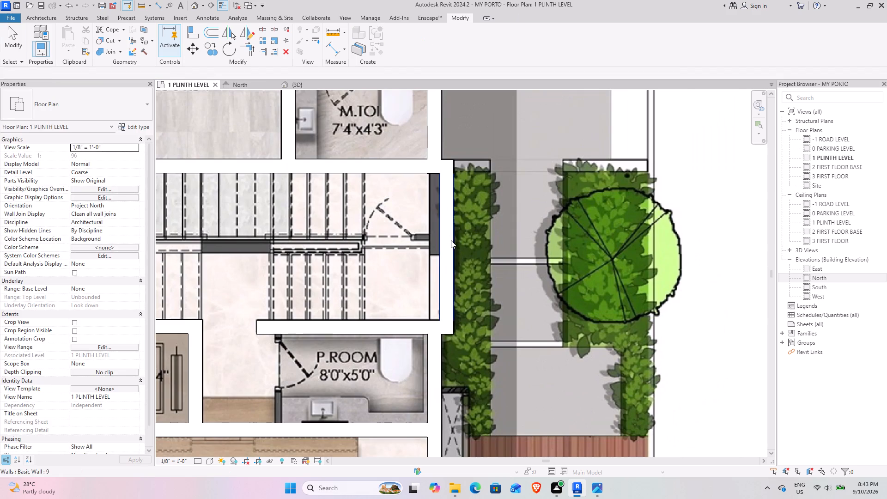
{"action": "key", "text": "Escape"}
Examine the plan around the staircase, powder room, maid's toilets and the partition between the two maid rooms.
{"action": "middle_click_drag", "start_coordinate": [450, 307], "coordinate": [467, 315]}
{"action": "scroll", "coordinate": [463, 304], "scroll_direction": "down", "scroll_amount": 5}
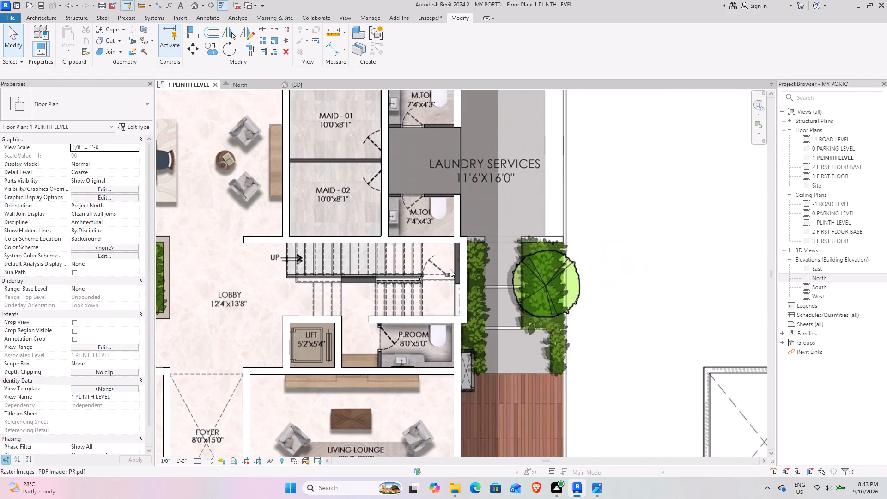
{"action": "scroll", "coordinate": [457, 257], "scroll_direction": "up", "scroll_amount": 4}
{"action": "middle_click_drag", "start_coordinate": [398, 293], "coordinate": [464, 290]}
{"action": "scroll", "coordinate": [532, 277], "scroll_direction": "up", "scroll_amount": 4}
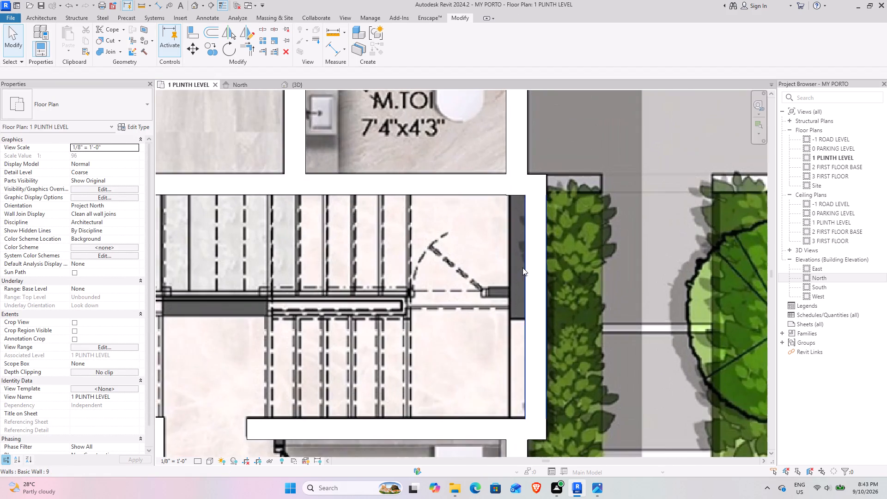
{"action": "scroll", "coordinate": [467, 276], "scroll_direction": "down", "scroll_amount": 4}
{"action": "middle_click_drag", "start_coordinate": [549, 264], "coordinate": [530, 271]}
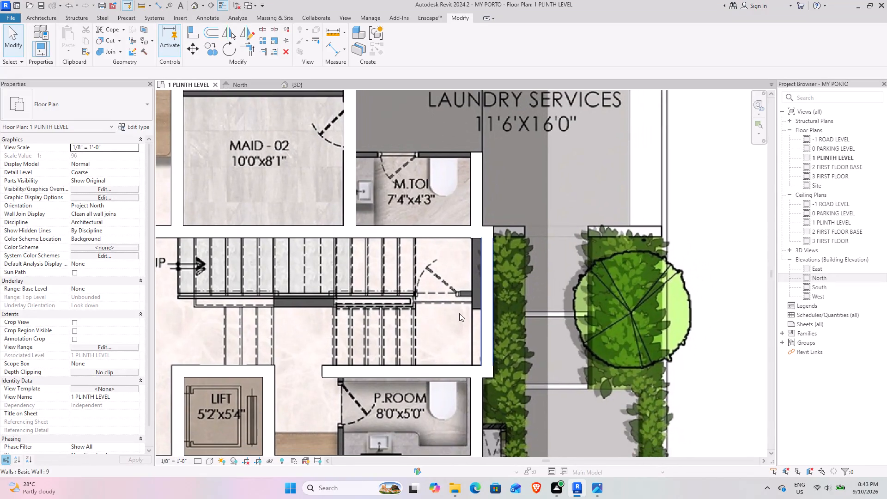
{"action": "scroll", "coordinate": [453, 345], "scroll_direction": "down", "scroll_amount": 3}
{"action": "middle_click_drag", "start_coordinate": [443, 335], "coordinate": [474, 311]}
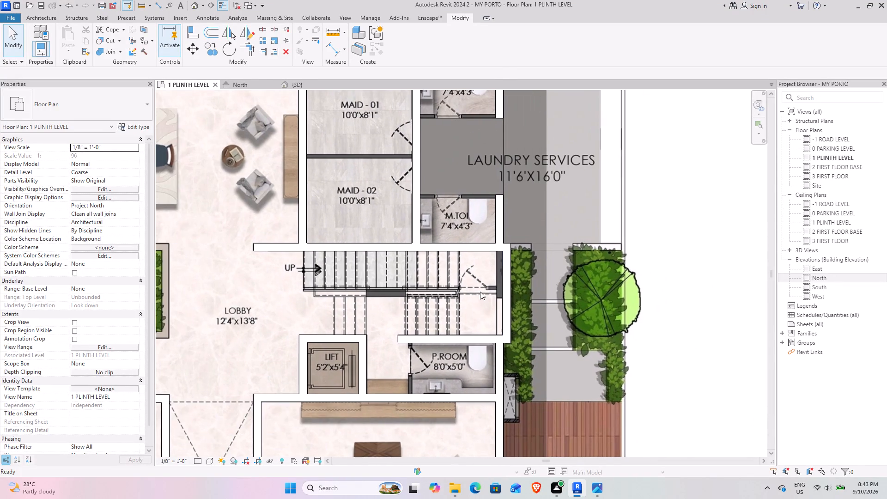
{"action": "scroll", "coordinate": [512, 259], "scroll_direction": "up", "scroll_amount": 6}
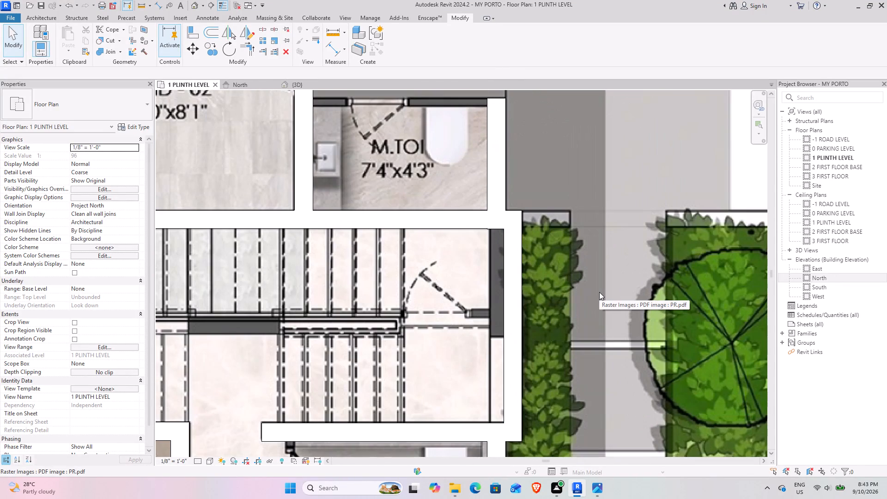
{"action": "scroll", "coordinate": [404, 162], "scroll_direction": "down", "scroll_amount": 3}
{"action": "middle_click_drag", "start_coordinate": [397, 156], "coordinate": [449, 304]}
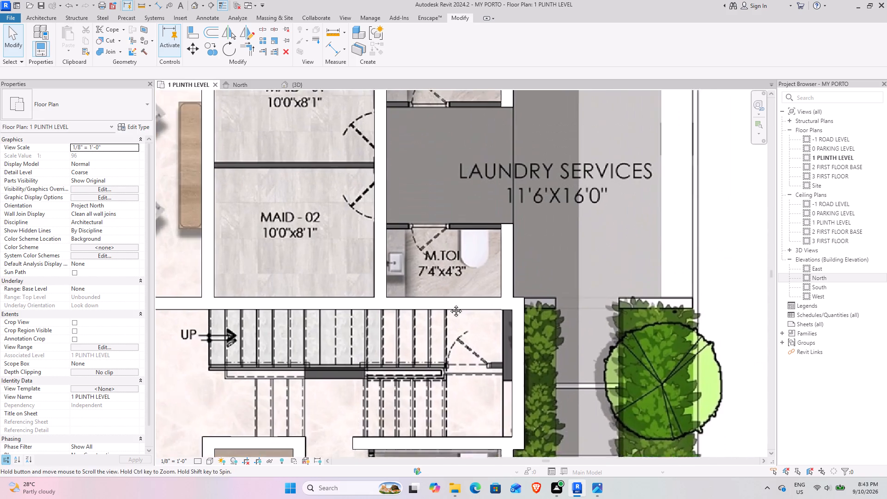
{"action": "middle_click_drag", "start_coordinate": [449, 304], "coordinate": [449, 310]}
{"action": "scroll", "coordinate": [309, 224], "scroll_direction": "up", "scroll_amount": 3}
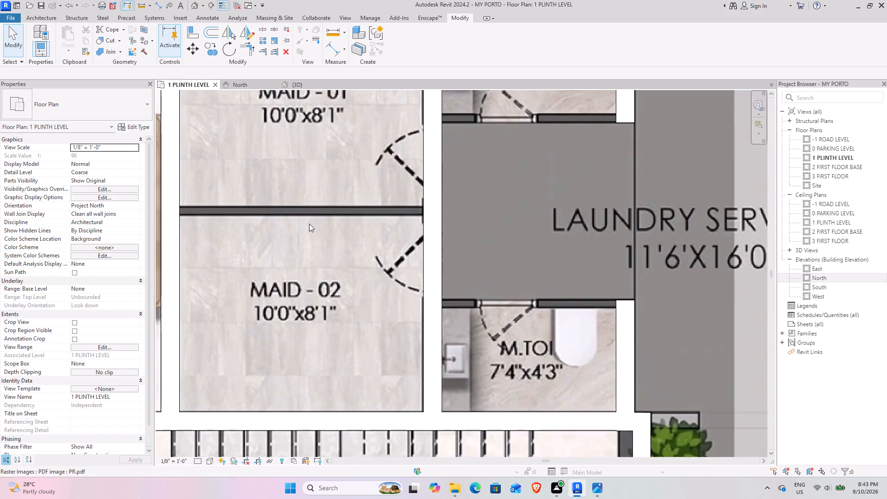
{"action": "scroll", "coordinate": [311, 220], "scroll_direction": "down", "scroll_amount": 6}
{"action": "middle_click_drag", "start_coordinate": [294, 193], "coordinate": [365, 291]}
{"action": "scroll", "coordinate": [378, 287], "scroll_direction": "up", "scroll_amount": 3}
{"action": "middle_click_drag", "start_coordinate": [340, 310], "coordinate": [379, 243]}
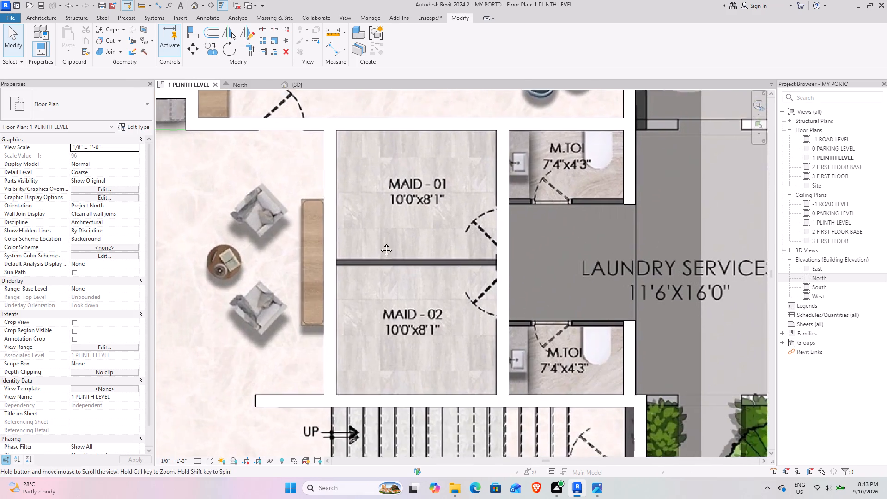
{"action": "middle_click_drag", "start_coordinate": [379, 243], "coordinate": [379, 243]}
{"action": "scroll", "coordinate": [375, 256], "scroll_direction": "up", "scroll_amount": 3}
{"action": "middle_click_drag", "start_coordinate": [490, 270], "coordinate": [459, 278]}
{"action": "scroll", "coordinate": [445, 259], "scroll_direction": "up", "scroll_amount": 4}
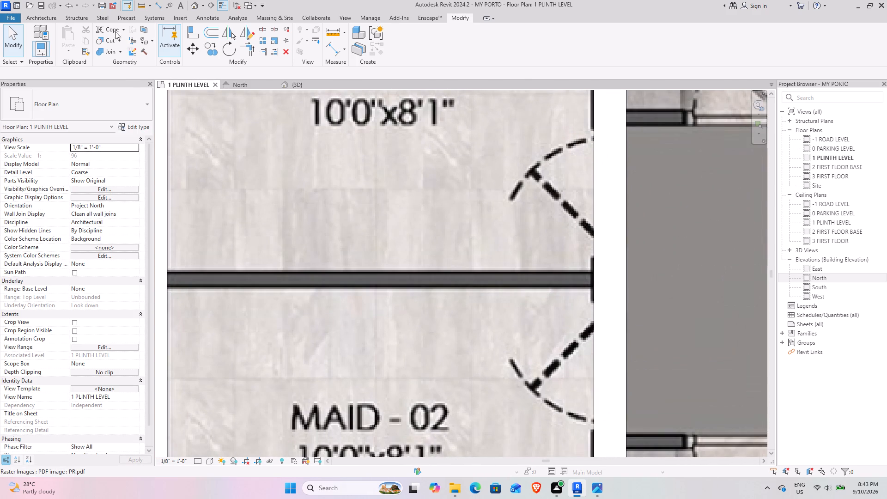
Duplicate the 9 basic wall type as 4 and set its structure layer thickness to 4".
{"action": "left_click", "coordinate": [39, 19]}
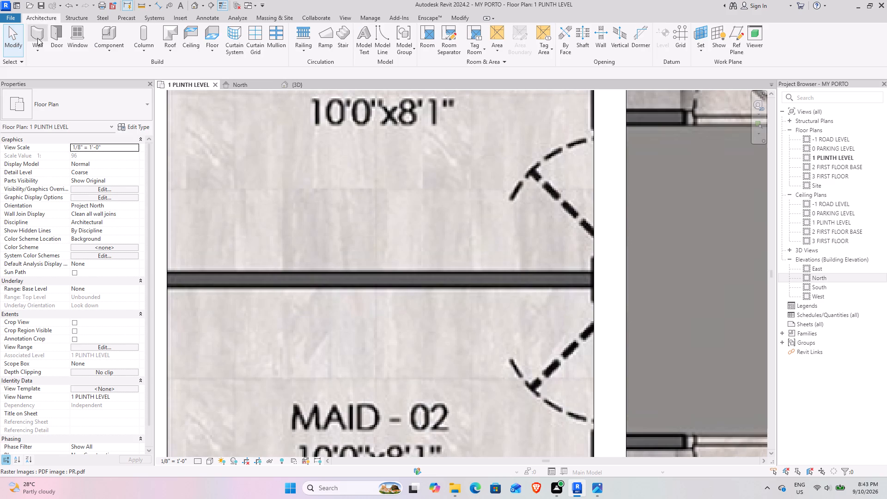
{"action": "left_click", "coordinate": [34, 30]}
{"action": "left_click", "coordinate": [141, 126]}
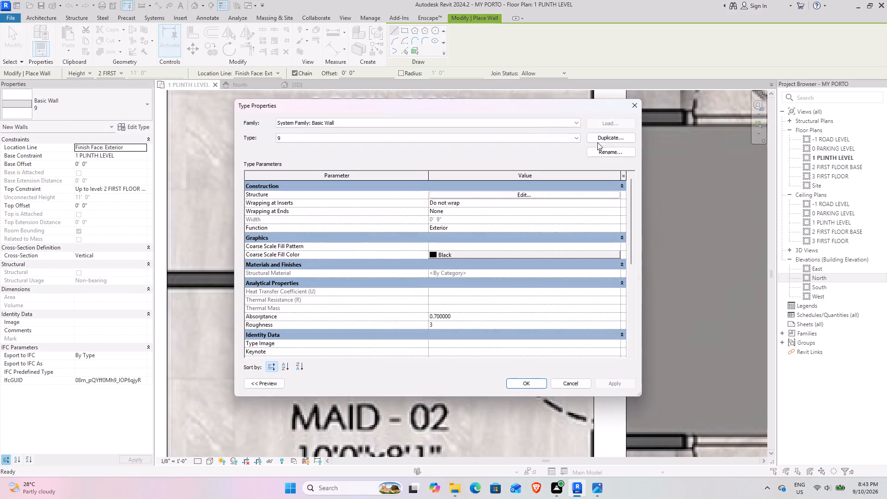
{"action": "left_click", "coordinate": [619, 135]}
{"action": "key", "text": "4"}
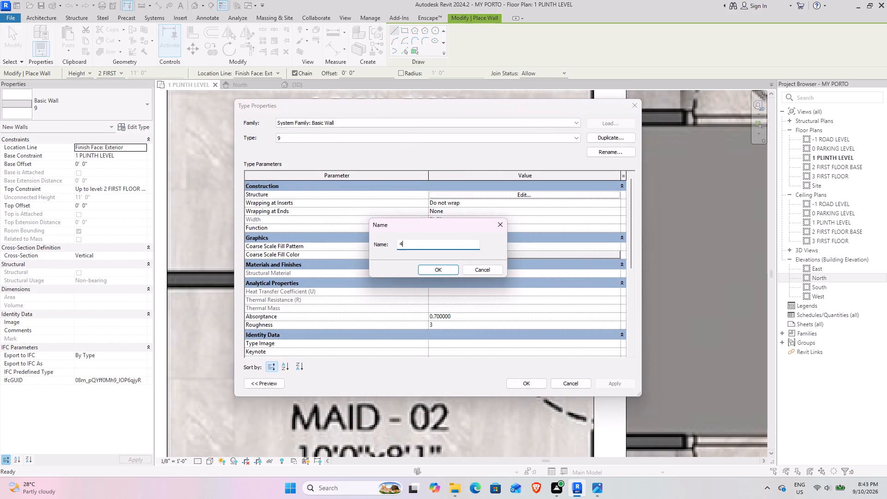
{"action": "key", "text": "Return"}
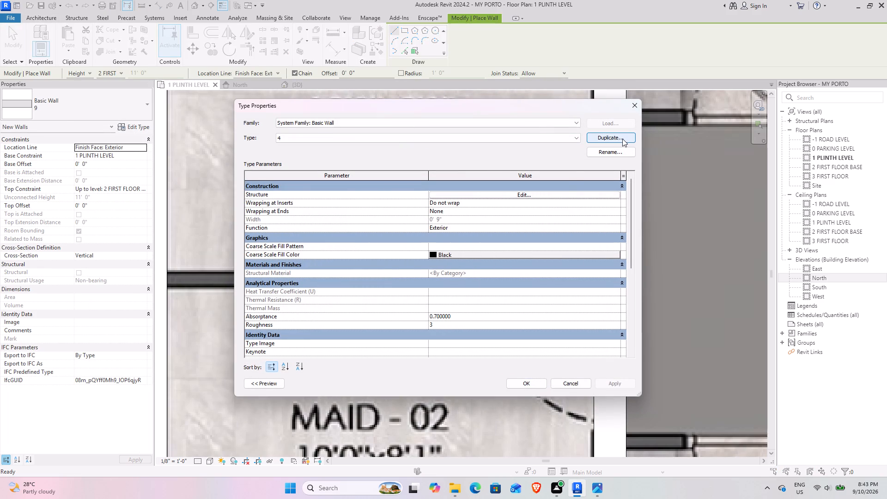
{"action": "left_click", "coordinate": [533, 194]}
{"action": "left_click", "coordinate": [448, 195]}
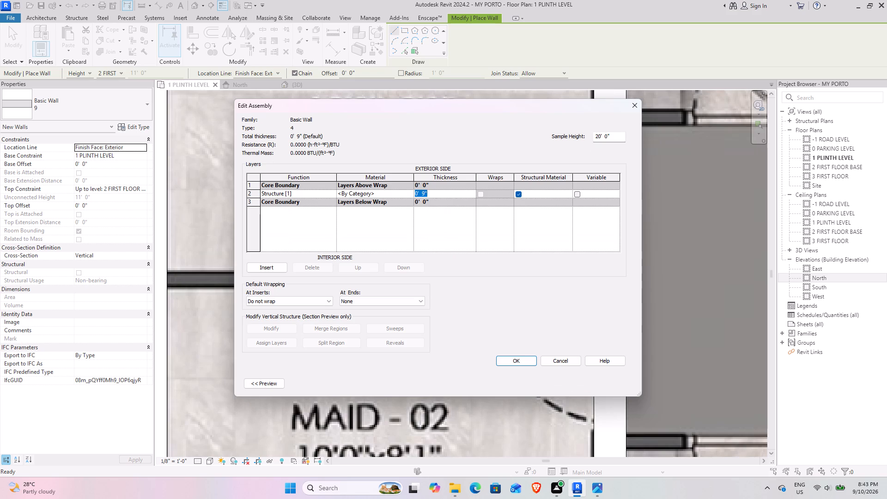
{"action": "type", "text": "4\""}
{"action": "key", "text": "Return"}
{"action": "left_click", "coordinate": [507, 363]}
{"action": "left_click", "coordinate": [617, 387]}
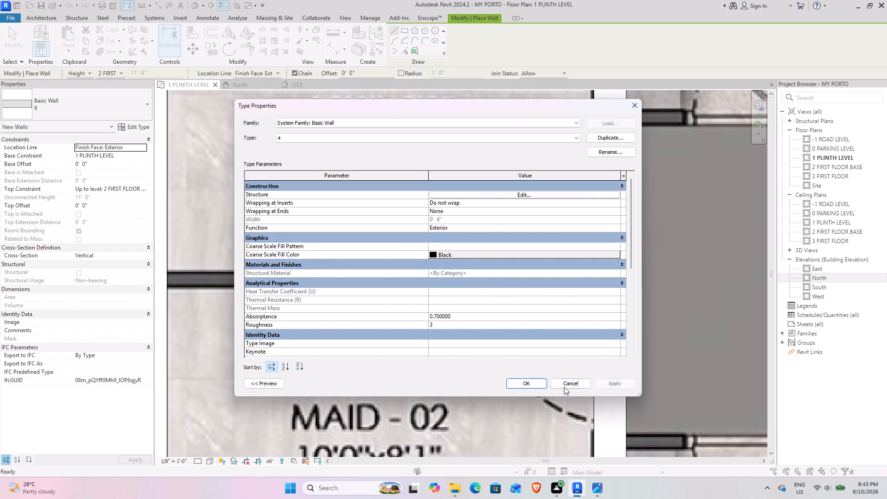
{"action": "left_click", "coordinate": [520, 387]}
Draw the 4" partition wall between MAID - 01 and MAID - 02, about 10' long, matching the partition on the plan.
{"action": "scroll", "coordinate": [460, 232], "scroll_direction": "down", "scroll_amount": 12}
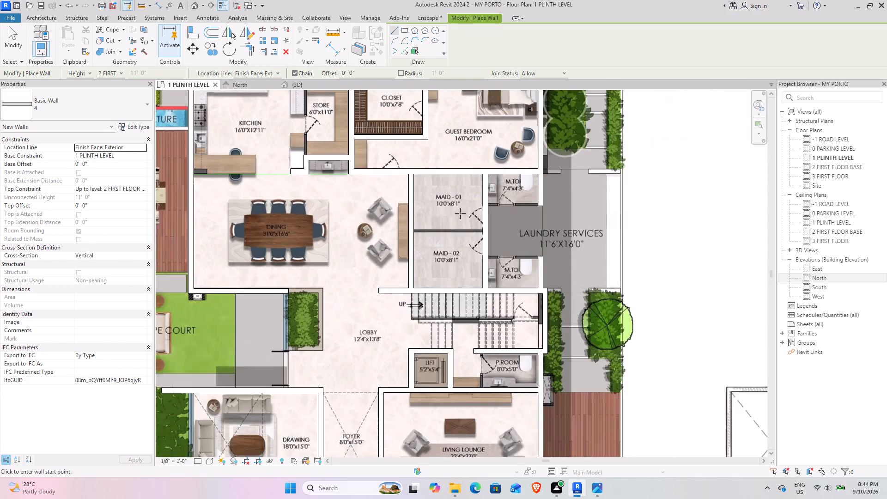
{"action": "scroll", "coordinate": [460, 213], "scroll_direction": "down", "scroll_amount": 2}
{"action": "scroll", "coordinate": [420, 219], "scroll_direction": "up", "scroll_amount": 14}
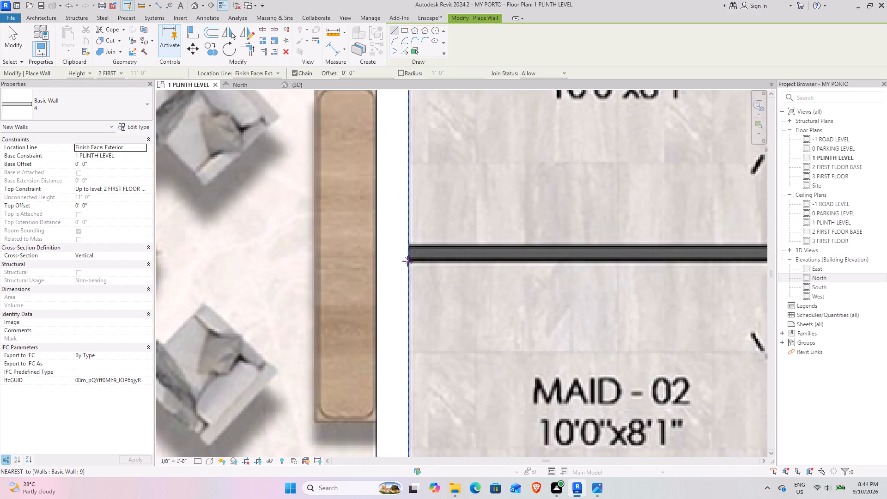
{"action": "left_click", "coordinate": [409, 259]}
{"action": "key", "text": "space"}
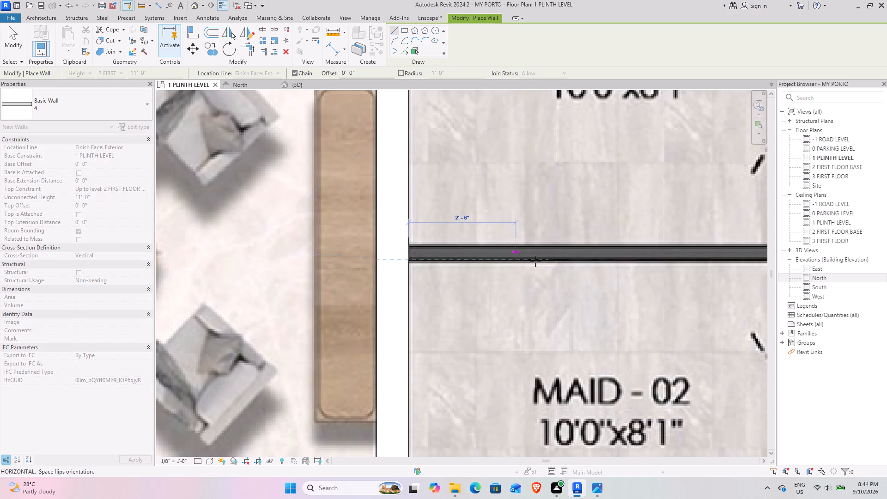
{"action": "middle_click_drag", "start_coordinate": [627, 250], "coordinate": [332, 264]}
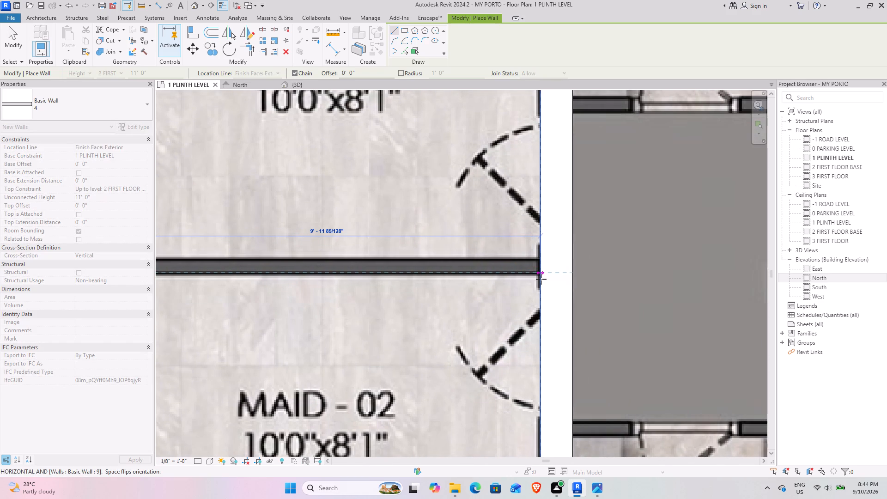
{"action": "left_click", "coordinate": [541, 275]}
{"action": "key", "text": "Escape"}
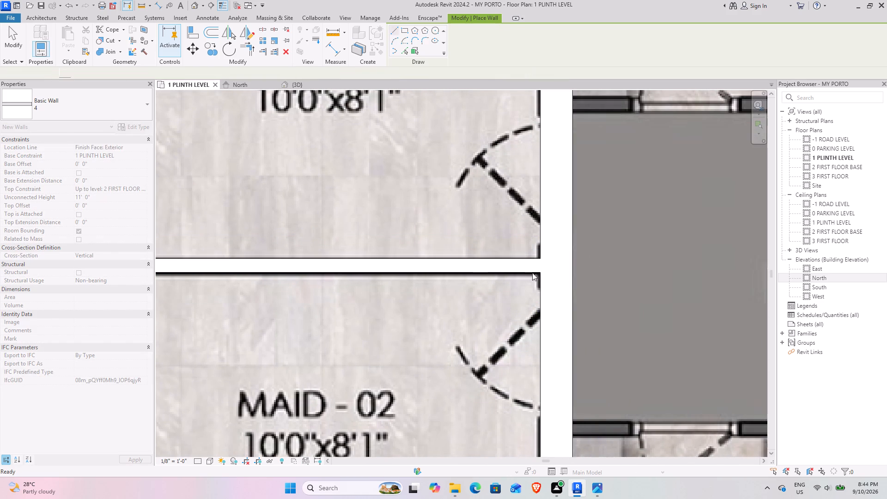
{"action": "key", "text": "Escape"}
Measure MAID - 02's clear width between its side walls with an aligned dimension set to wall faces, without placing it.
{"action": "scroll", "coordinate": [438, 208], "scroll_direction": "down", "scroll_amount": 5}
{"action": "middle_click_drag", "start_coordinate": [399, 193], "coordinate": [407, 209]}
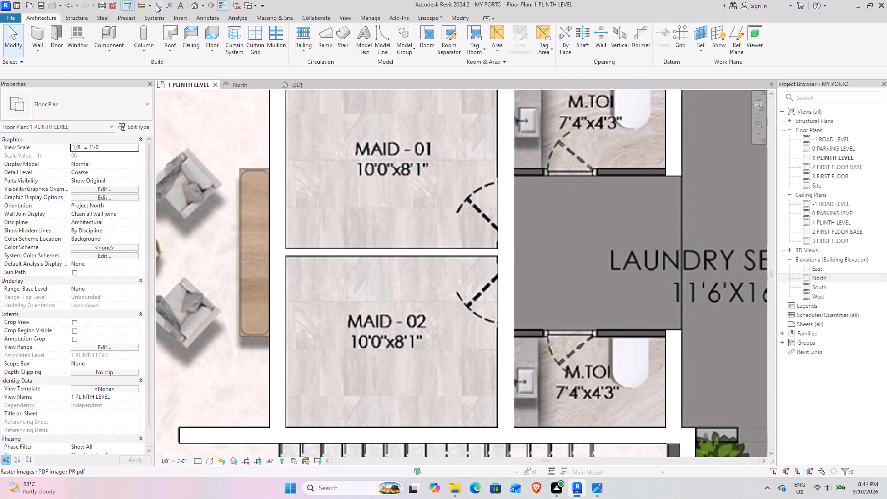
{"action": "left_click", "coordinate": [156, 5]}
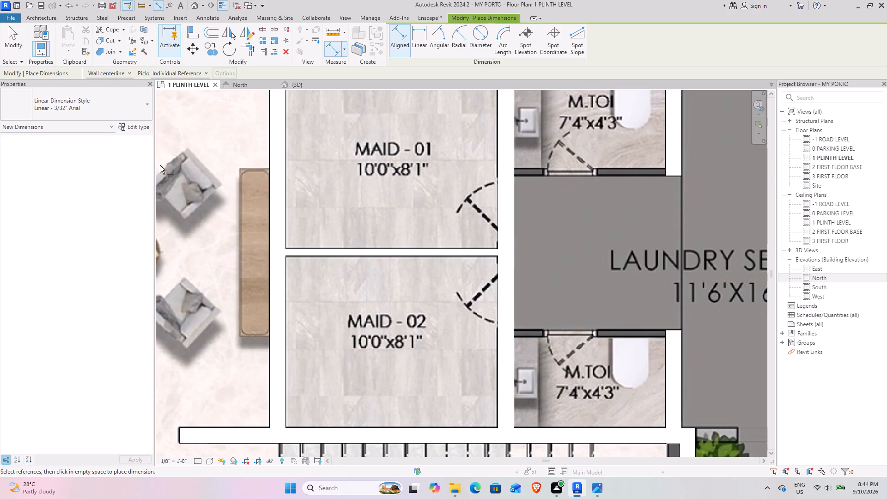
{"action": "left_click", "coordinate": [124, 70]}
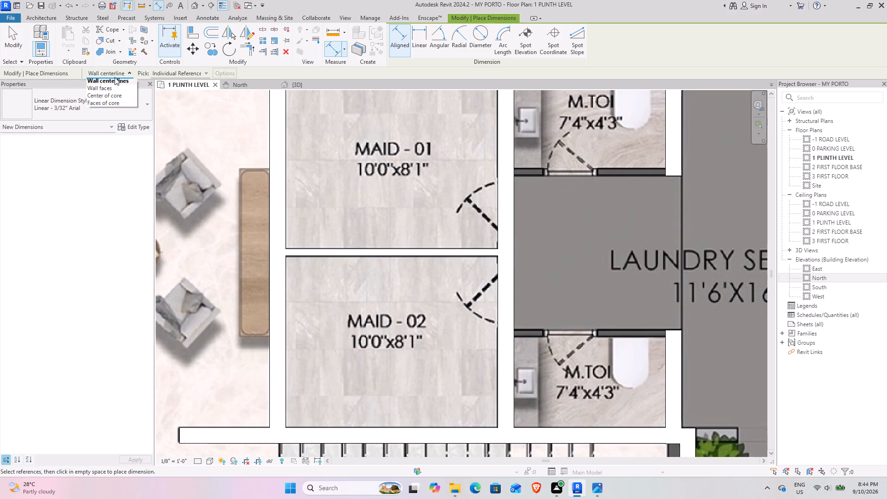
{"action": "left_click", "coordinate": [108, 92]}
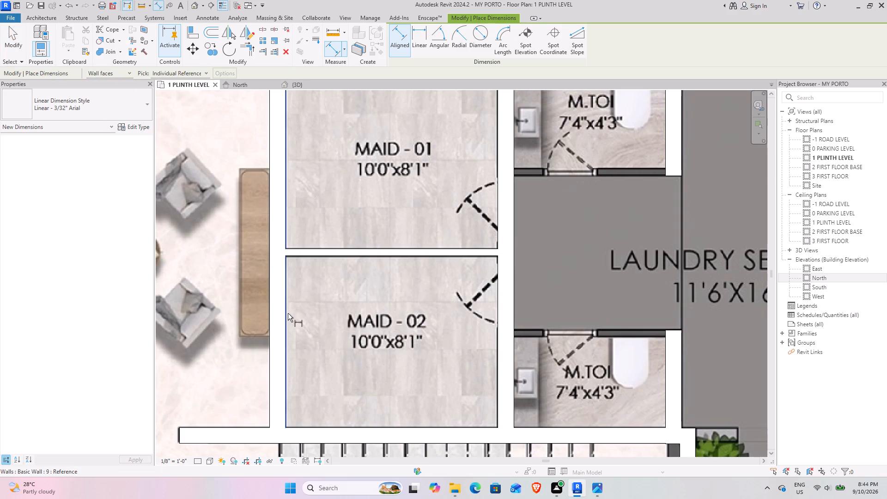
{"action": "left_click", "coordinate": [288, 313]}
{"action": "left_click", "coordinate": [498, 315]}
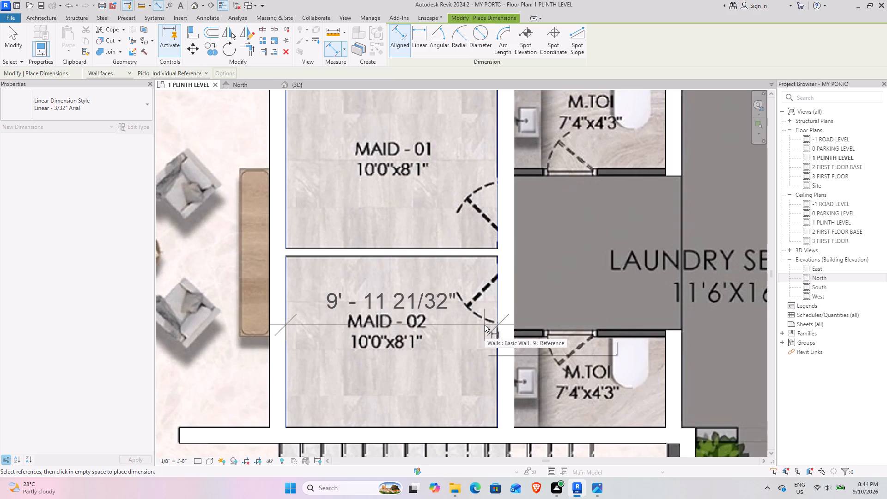
{"action": "key", "text": "Escape"}
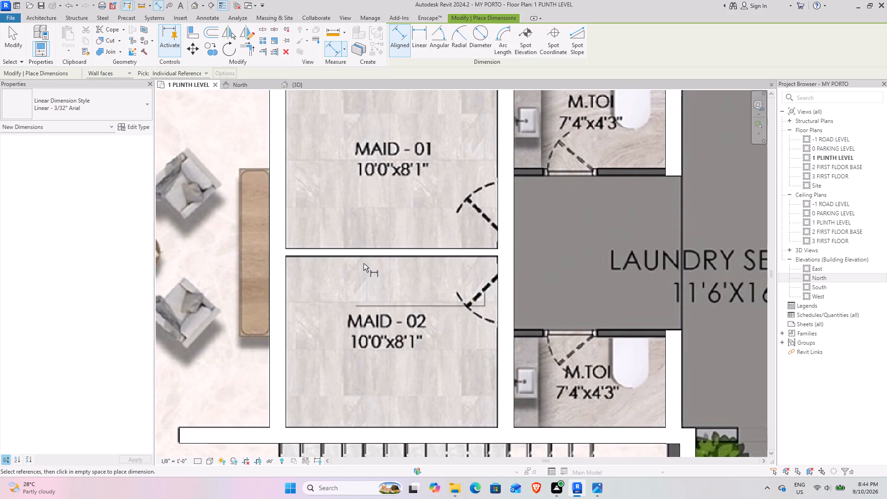
Measure MAID - 02's clear depth from the new partition to the staircase-side wall, without placing the dimension.
{"action": "left_click", "coordinate": [365, 254]}
{"action": "left_click", "coordinate": [376, 428]}
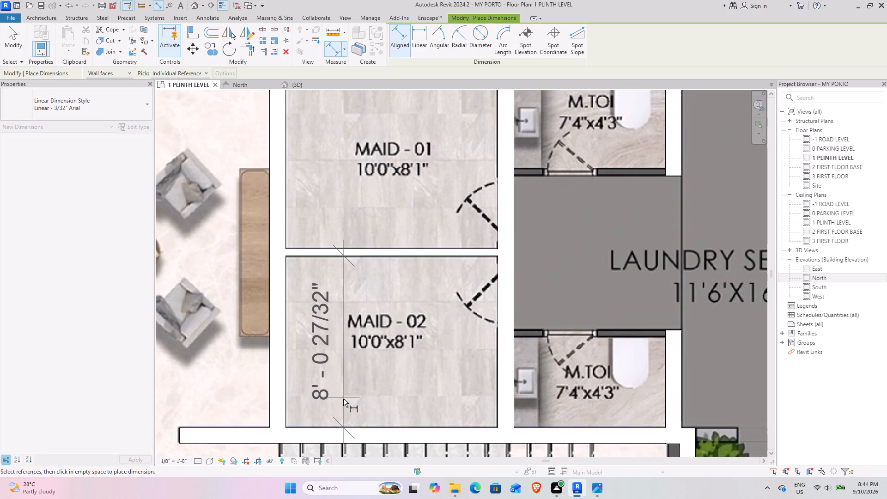
{"action": "key", "text": "Escape"}
{"action": "key", "text": "Escape"}
{"action": "key", "text": "Escape"}
{"action": "scroll", "coordinate": [386, 199], "scroll_direction": "down", "scroll_amount": 5}
{"action": "middle_click_drag", "start_coordinate": [413, 183], "coordinate": [357, 202]}
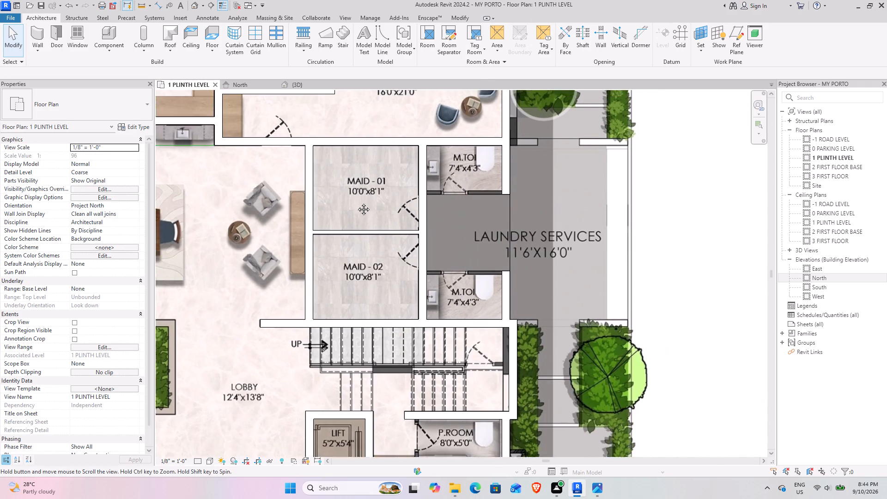
Draw a 4" wall matching the MAID - 01/MAID - 02 partition between the M.TOI beside MAID - 02 and the laundry, spanning the toilet's full width.
{"action": "middle_click_drag", "start_coordinate": [357, 202], "coordinate": [322, 217]}
{"action": "scroll", "coordinate": [375, 278], "scroll_direction": "up", "scroll_amount": 4}
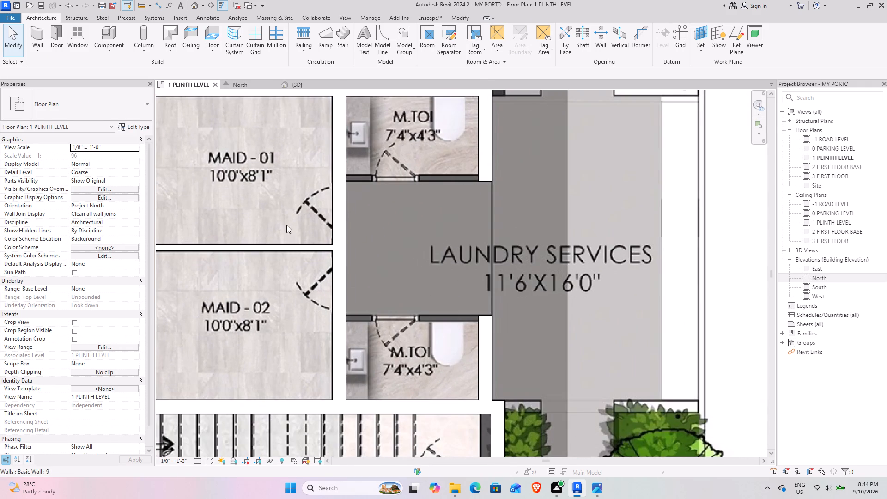
{"action": "left_click", "coordinate": [293, 246]}
{"action": "left_click", "coordinate": [381, 50]}
{"action": "scroll", "coordinate": [368, 316], "scroll_direction": "up", "scroll_amount": 2}
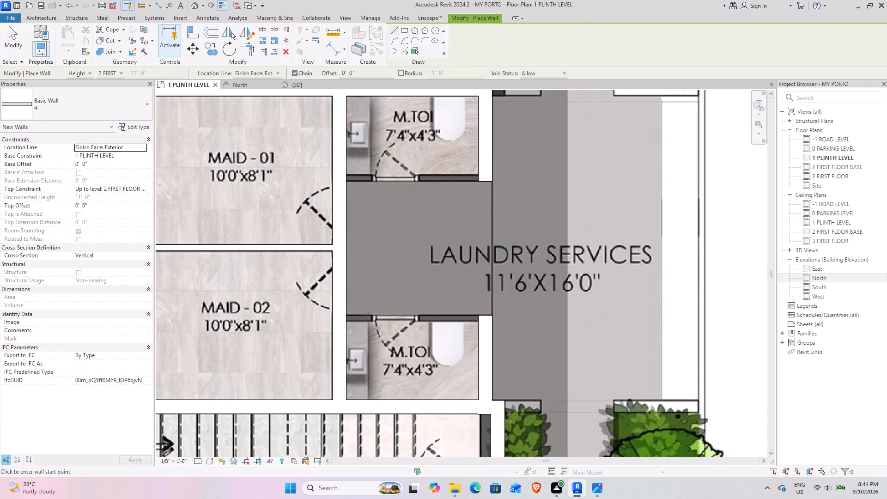
{"action": "scroll", "coordinate": [368, 315], "scroll_direction": "up", "scroll_amount": 3}
{"action": "left_click", "coordinate": [324, 328]}
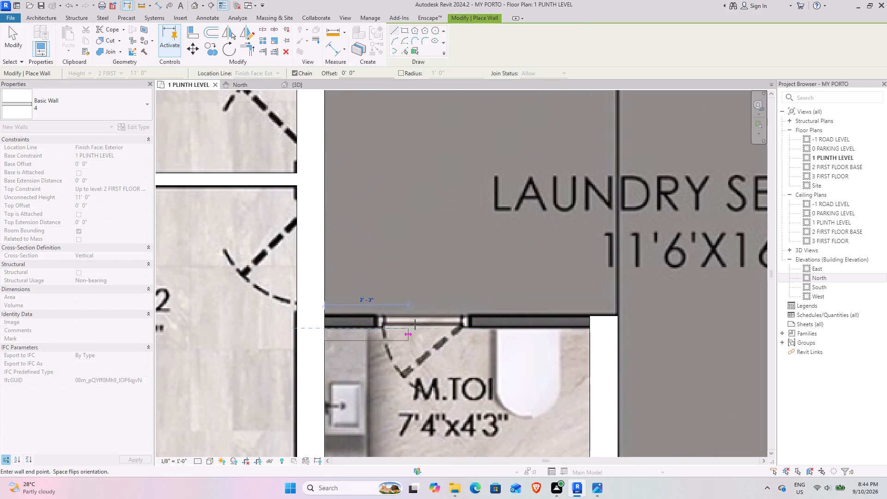
{"action": "key", "text": "space"}
{"action": "left_click", "coordinate": [591, 326]}
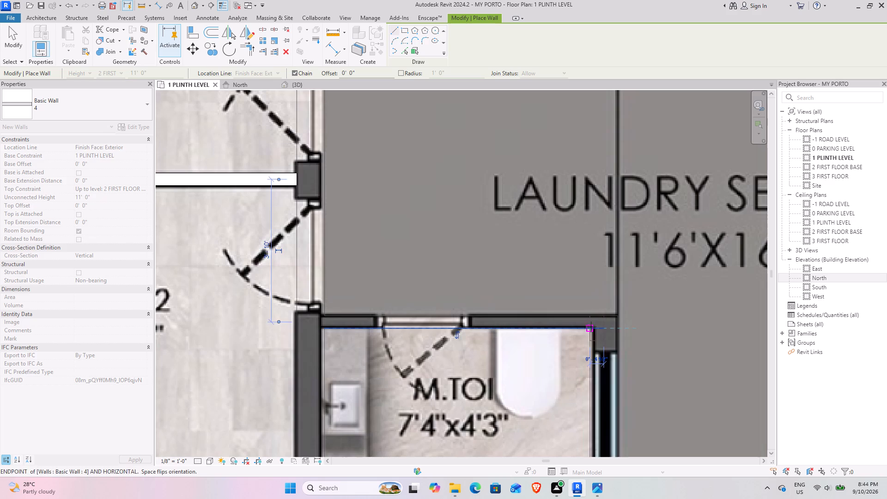
{"action": "key", "text": "Escape"}
Draw a 4" wall between the M.TOI beside MAID - 01 and the laundry services area, flipped to align with the plan's partition.
{"action": "scroll", "coordinate": [488, 222], "scroll_direction": "down", "scroll_amount": 4}
{"action": "middle_click_drag", "start_coordinate": [448, 218], "coordinate": [382, 399]}
{"action": "scroll", "coordinate": [369, 309], "scroll_direction": "up", "scroll_amount": 4}
{"action": "left_click", "coordinate": [292, 298]}
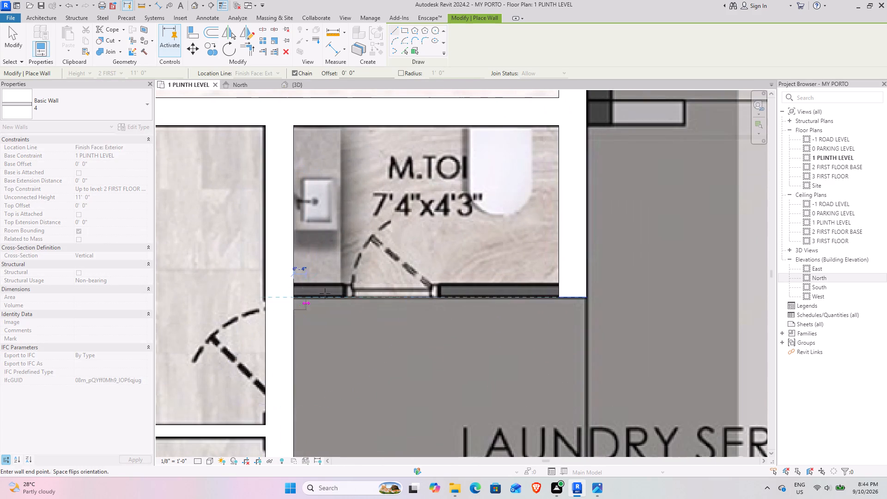
{"action": "key", "text": "space"}
{"action": "left_click", "coordinate": [563, 293]}
{"action": "scroll", "coordinate": [467, 241], "scroll_direction": "down", "scroll_amount": 4}
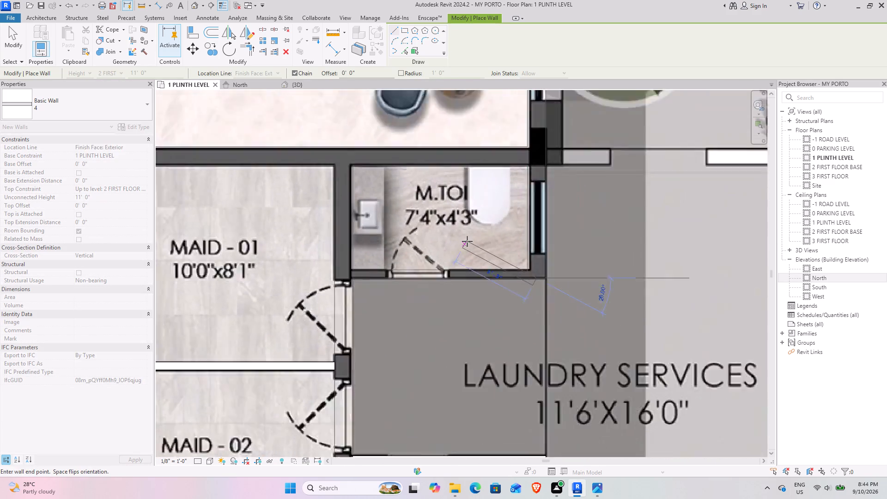
{"action": "scroll", "coordinate": [467, 241], "scroll_direction": "down", "scroll_amount": 1}
{"action": "key", "text": "Escape"}
Draw a 4" partition wall between the guest TOILET and the CLOSET, about 10' long, from side wall to side wall.
{"action": "scroll", "coordinate": [514, 204], "scroll_direction": "down", "scroll_amount": 9}
{"action": "middle_click_drag", "start_coordinate": [487, 209], "coordinate": [485, 339]}
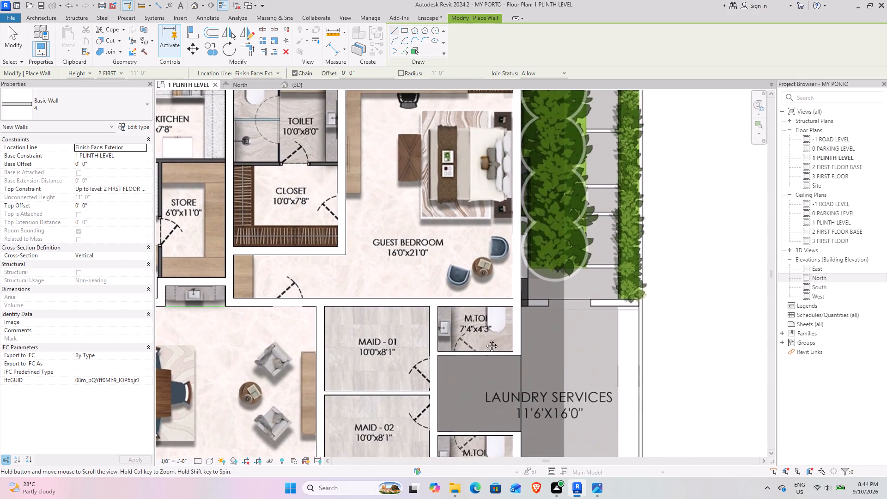
{"action": "middle_click_drag", "start_coordinate": [485, 339], "coordinate": [492, 383]}
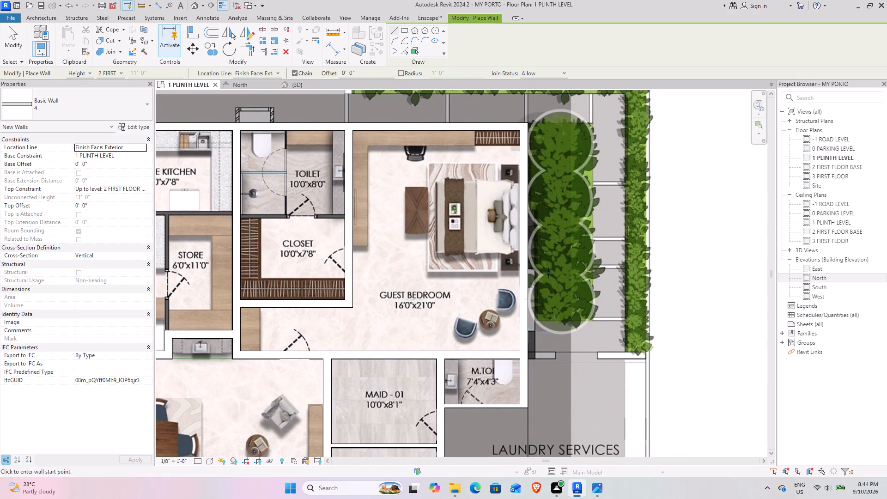
{"action": "middle_click_drag", "start_coordinate": [350, 272], "coordinate": [425, 315]}
{"action": "scroll", "coordinate": [343, 249], "scroll_direction": "up", "scroll_amount": 8}
{"action": "middle_click_drag", "start_coordinate": [328, 255], "coordinate": [380, 345]}
{"action": "scroll", "coordinate": [408, 333], "scroll_direction": "down", "scroll_amount": 2}
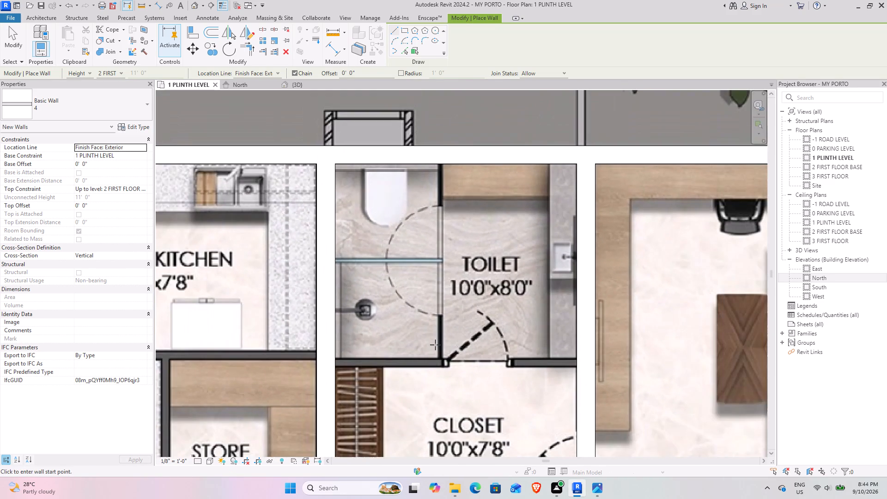
{"action": "middle_click_drag", "start_coordinate": [433, 344], "coordinate": [355, 270]}
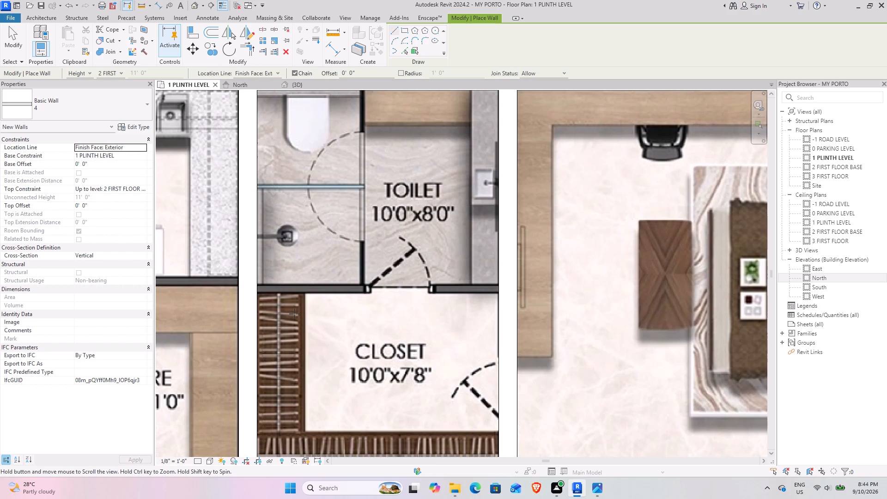
{"action": "left_click", "coordinate": [254, 292]}
{"action": "key", "text": "space"}
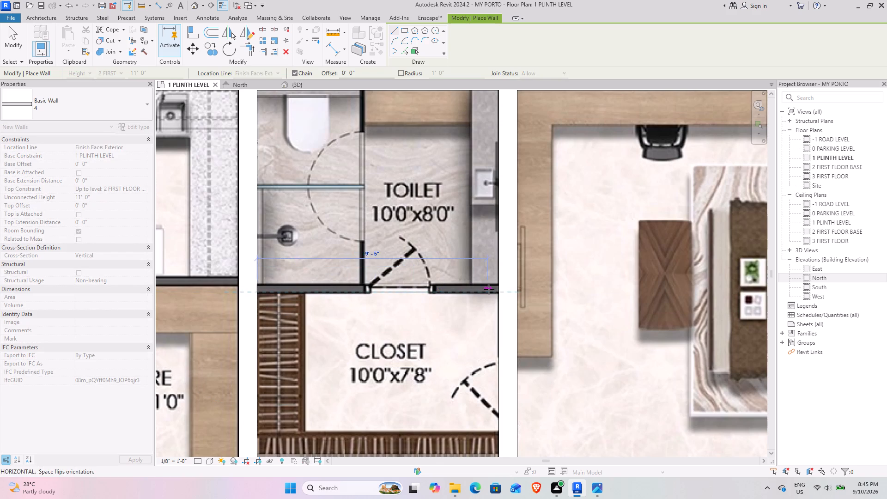
{"action": "left_click", "coordinate": [499, 292]}
{"action": "key", "text": "Escape"}
Draw a 4" wall about 22'-3" long separating the kitchen and store from the service kitchen and utility, ending at the outer wall.
{"action": "scroll", "coordinate": [320, 305], "scroll_direction": "down", "scroll_amount": 4}
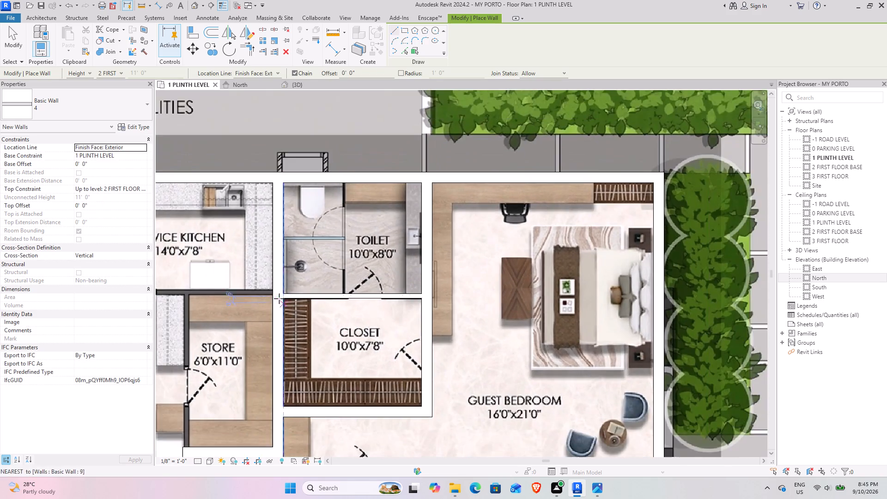
{"action": "middle_click_drag", "start_coordinate": [279, 298], "coordinate": [474, 281]}
{"action": "scroll", "coordinate": [461, 283], "scroll_direction": "up", "scroll_amount": 3}
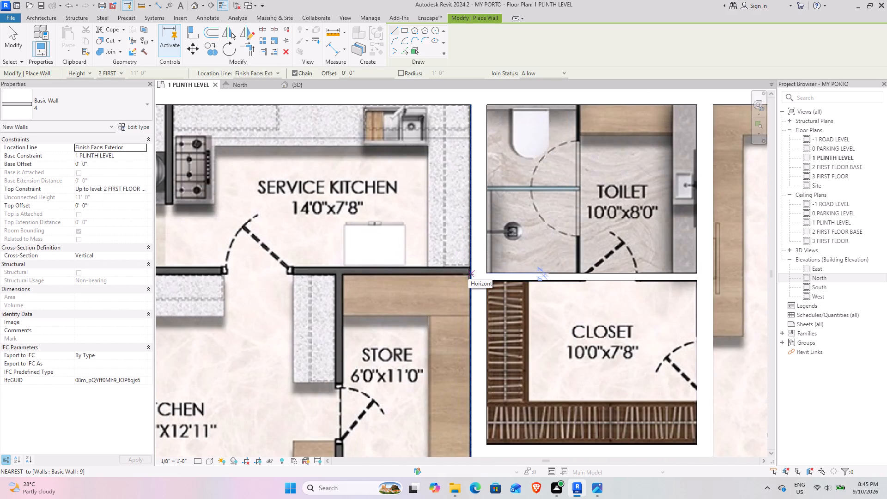
{"action": "scroll", "coordinate": [469, 274], "scroll_direction": "up", "scroll_amount": 5}
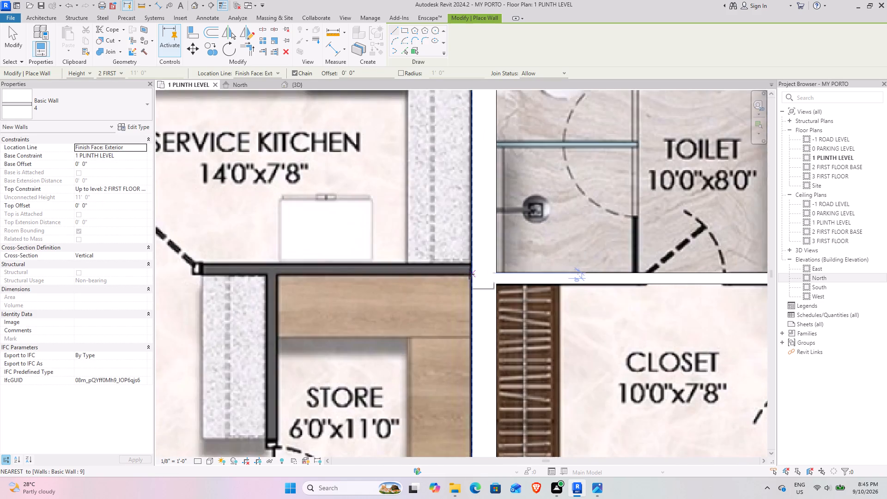
{"action": "scroll", "coordinate": [469, 274], "scroll_direction": "up", "scroll_amount": 2}
{"action": "left_click", "coordinate": [474, 275]}
{"action": "key", "text": "space"}
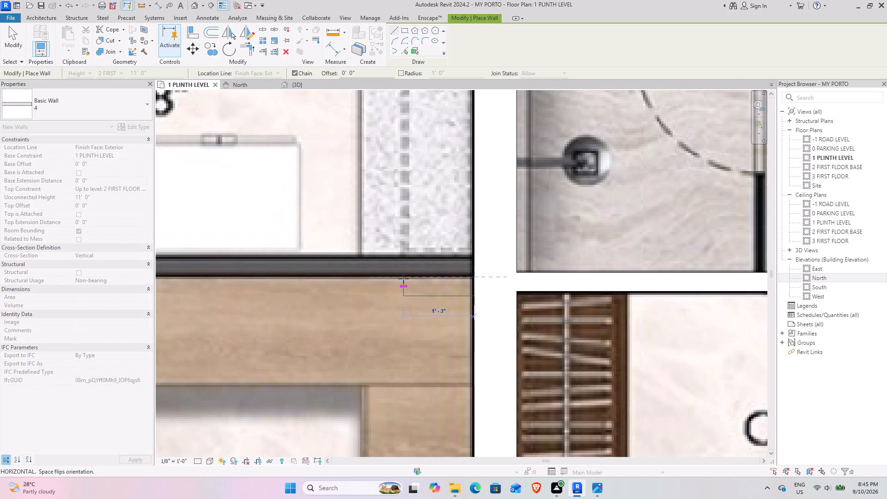
{"action": "key", "text": "space"}
{"action": "scroll", "coordinate": [359, 280], "scroll_direction": "down", "scroll_amount": 12}
{"action": "middle_click_drag", "start_coordinate": [290, 291], "coordinate": [504, 285]}
{"action": "scroll", "coordinate": [342, 291], "scroll_direction": "up", "scroll_amount": 8}
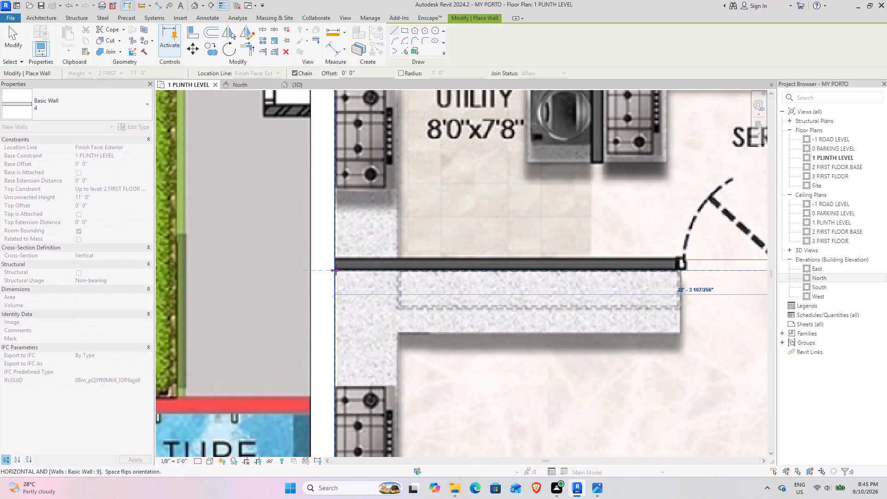
{"action": "left_click", "coordinate": [336, 270]}
{"action": "key", "text": "Escape"}
Draw a 4" partition wall between KITCHEN and STORE, from the 9" wall behind the wash basin to the service kitchen partition.
{"action": "scroll", "coordinate": [387, 294], "scroll_direction": "down", "scroll_amount": 5}
{"action": "middle_click_drag", "start_coordinate": [550, 327], "coordinate": [397, 249]}
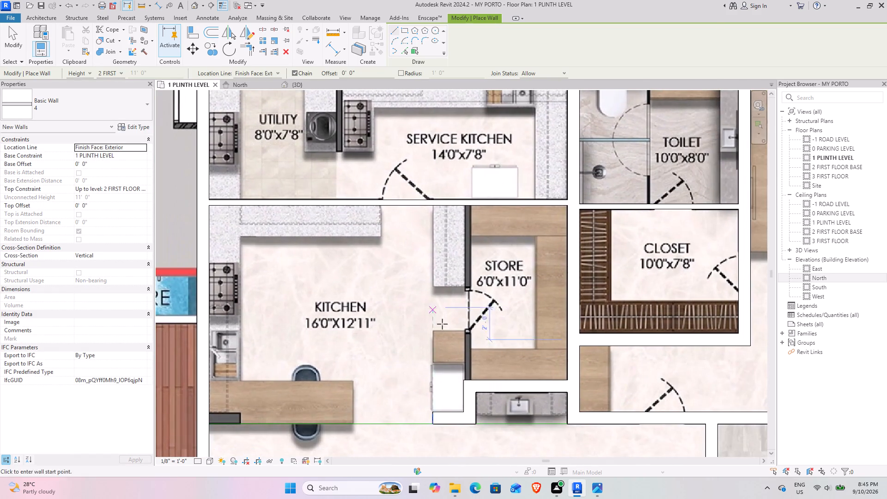
{"action": "scroll", "coordinate": [460, 379], "scroll_direction": "up", "scroll_amount": 7}
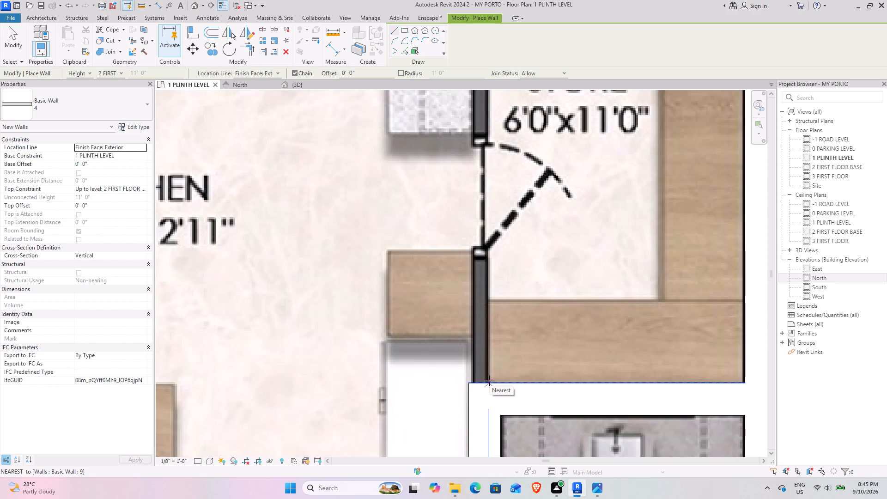
{"action": "left_click", "coordinate": [486, 382]}
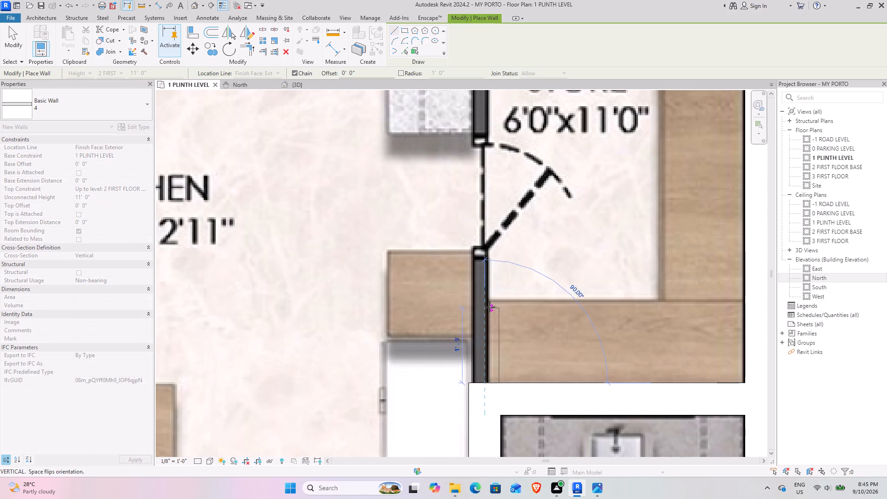
{"action": "key", "text": "space"}
{"action": "middle_click_drag", "start_coordinate": [483, 204], "coordinate": [468, 498]}
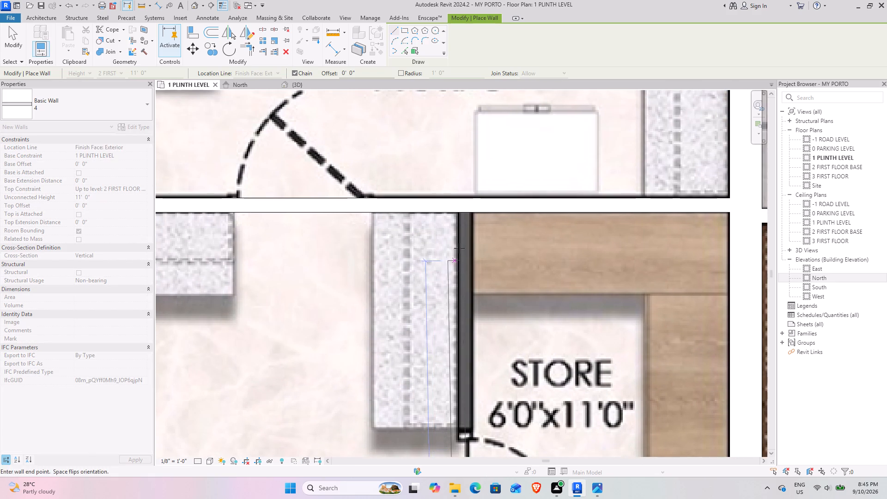
{"action": "left_click", "coordinate": [468, 213]}
{"action": "key", "text": "Escape"}
Examine the ground floor plan from the kitchen to the lobby, staircase, P.ROOM and living areas for walls not yet modelled.
{"action": "scroll", "coordinate": [475, 301], "scroll_direction": "down", "scroll_amount": 10}
{"action": "middle_click_drag", "start_coordinate": [418, 334], "coordinate": [402, 235]}
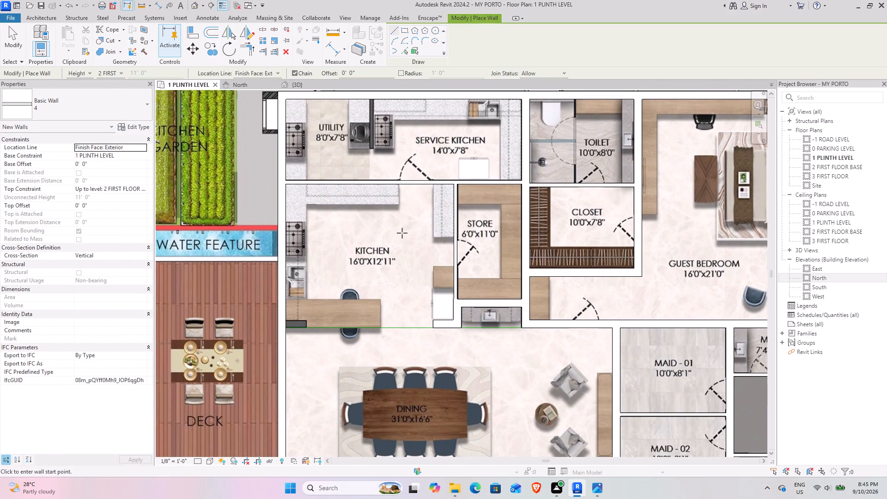
{"action": "scroll", "coordinate": [420, 267], "scroll_direction": "down", "scroll_amount": 5}
{"action": "middle_click_drag", "start_coordinate": [484, 317], "coordinate": [421, 158]}
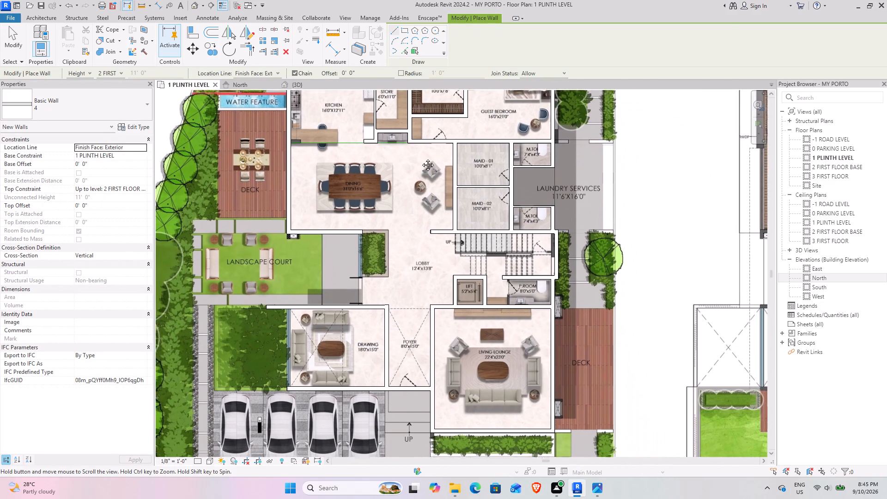
{"action": "middle_click_drag", "start_coordinate": [421, 158], "coordinate": [419, 154]}
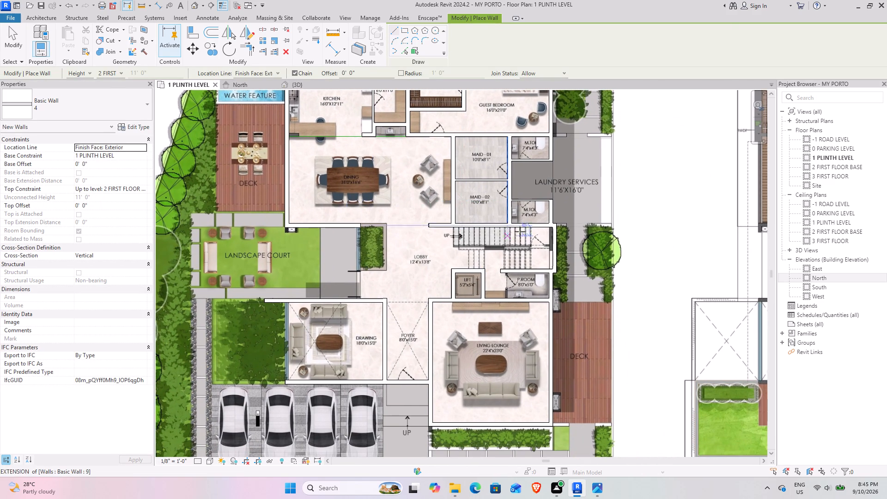
{"action": "scroll", "coordinate": [513, 222], "scroll_direction": "up", "scroll_amount": 3}
{"action": "middle_click_drag", "start_coordinate": [520, 309], "coordinate": [449, 321]}
{"action": "scroll", "coordinate": [450, 283], "scroll_direction": "up", "scroll_amount": 3}
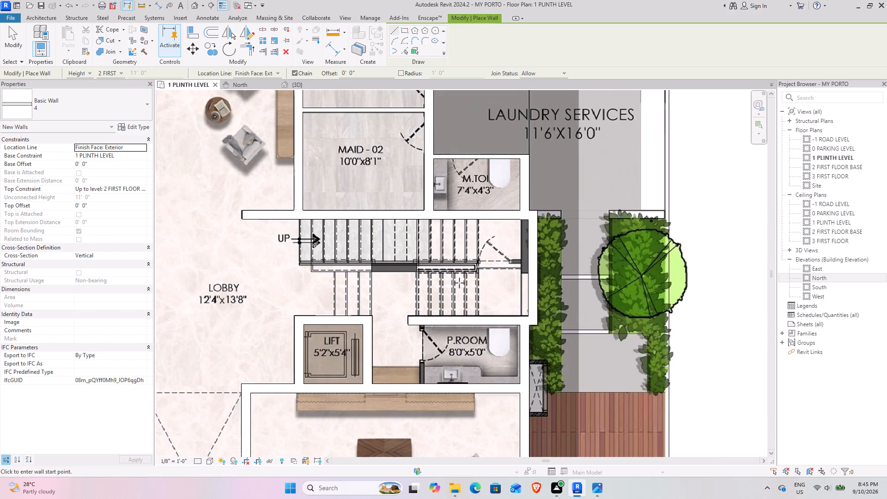
{"action": "middle_click_drag", "start_coordinate": [479, 279], "coordinate": [450, 236]}
{"action": "scroll", "coordinate": [429, 272], "scroll_direction": "down", "scroll_amount": 9}
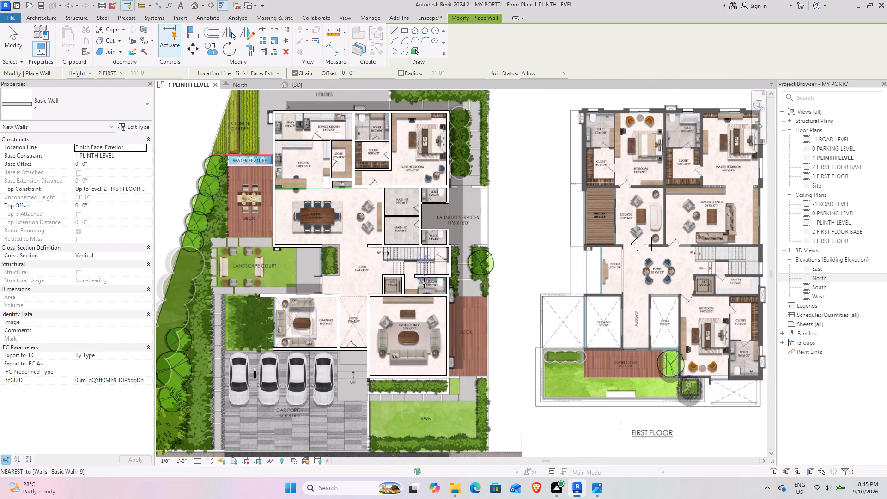
{"action": "middle_click_drag", "start_coordinate": [353, 250], "coordinate": [356, 314]}
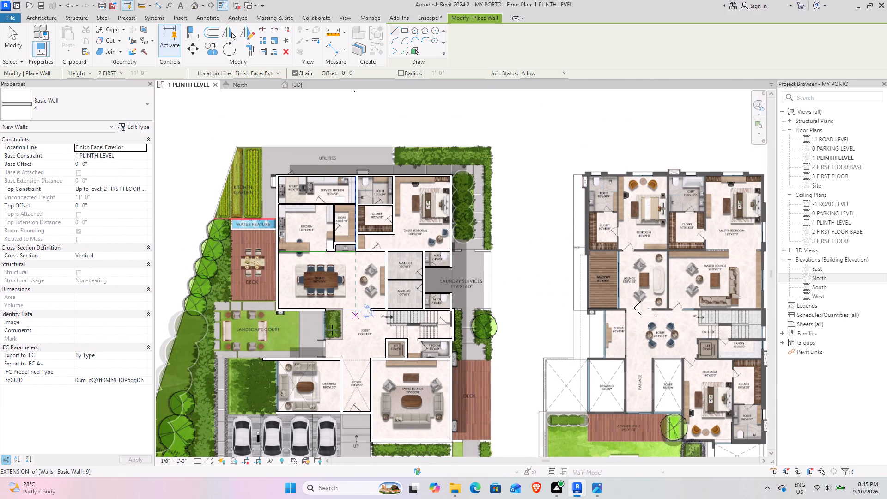
{"action": "scroll", "coordinate": [318, 345], "scroll_direction": "up", "scroll_amount": 8}
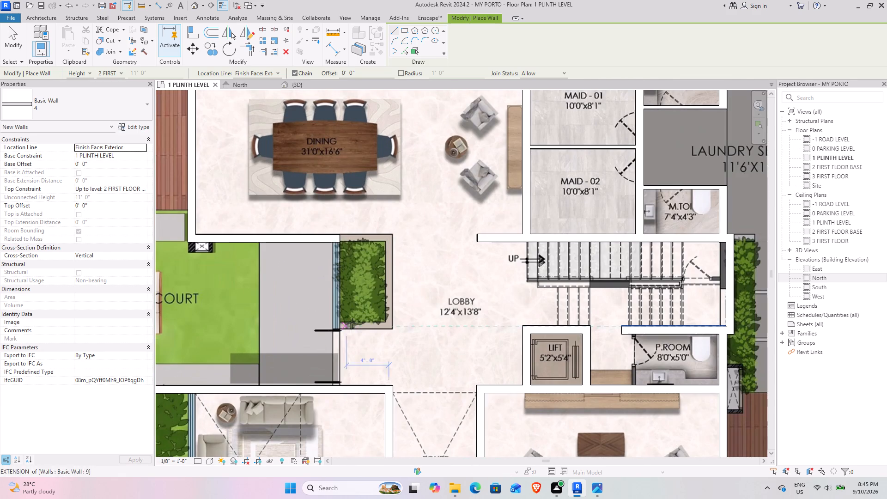
{"action": "scroll", "coordinate": [413, 275], "scroll_direction": "down", "scroll_amount": 5}
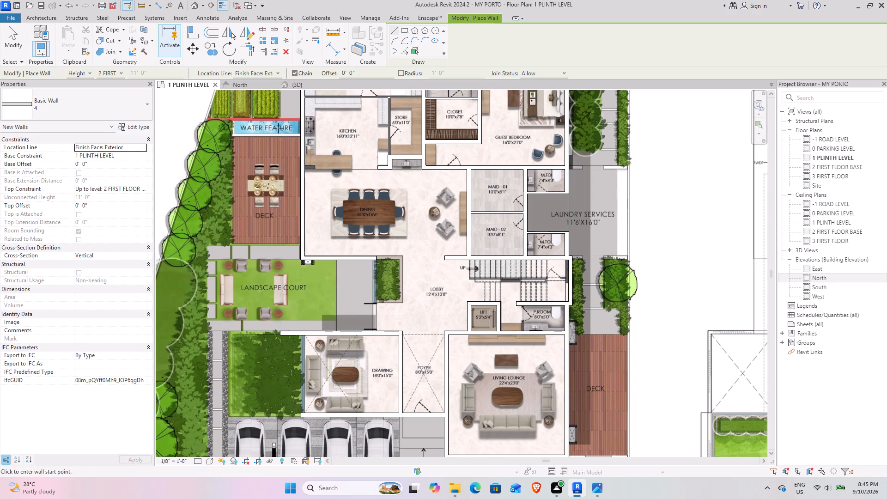
{"action": "middle_click_drag", "start_coordinate": [352, 170], "coordinate": [363, 301]}
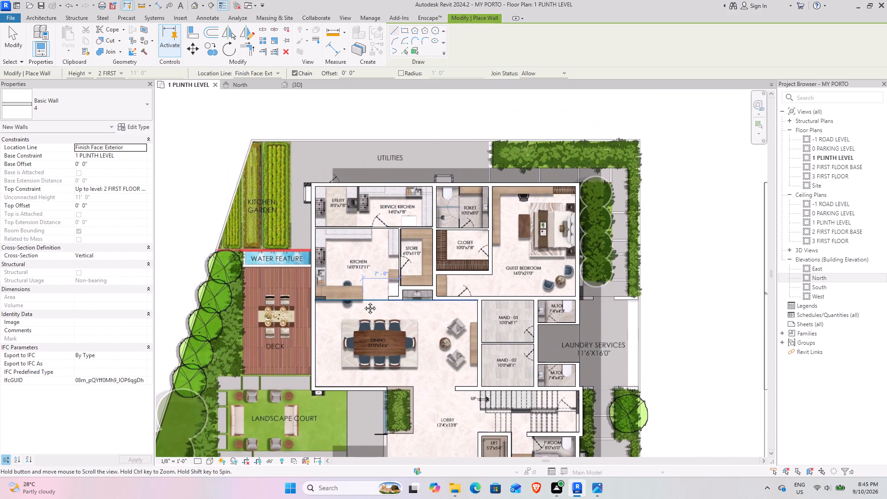
{"action": "middle_click_drag", "start_coordinate": [363, 301], "coordinate": [363, 302]}
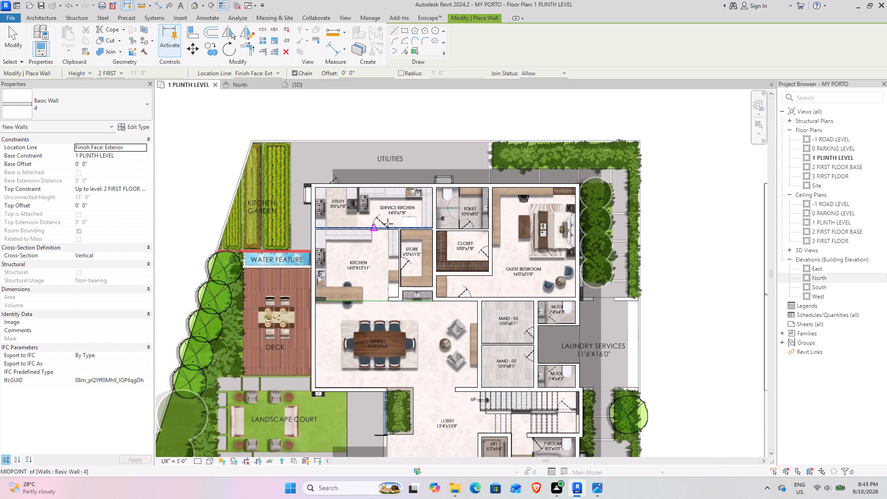
{"action": "middle_click_drag", "start_coordinate": [422, 297], "coordinate": [346, 132]}
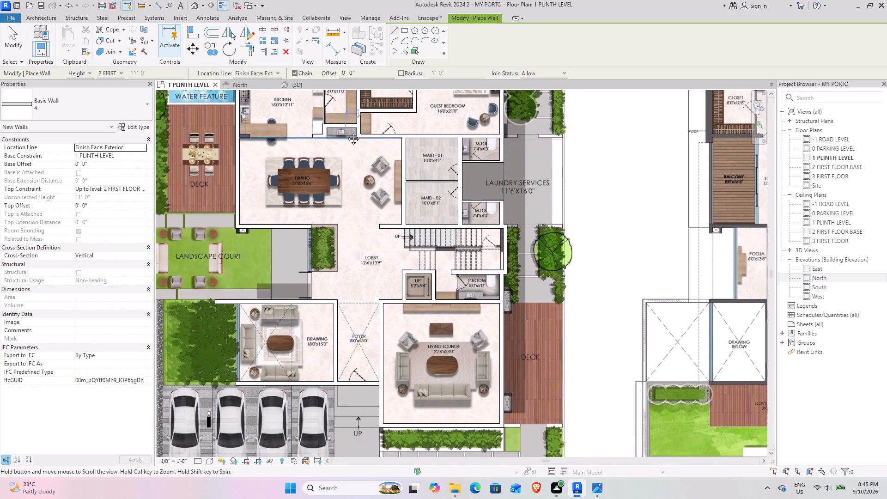
{"action": "middle_click_drag", "start_coordinate": [346, 132], "coordinate": [346, 131]}
{"action": "middle_click_drag", "start_coordinate": [323, 312], "coordinate": [322, 218]}
{"action": "middle_click_drag", "start_coordinate": [366, 256], "coordinate": [377, 303]}
{"action": "middle_click_drag", "start_coordinate": [336, 278], "coordinate": [360, 271]}
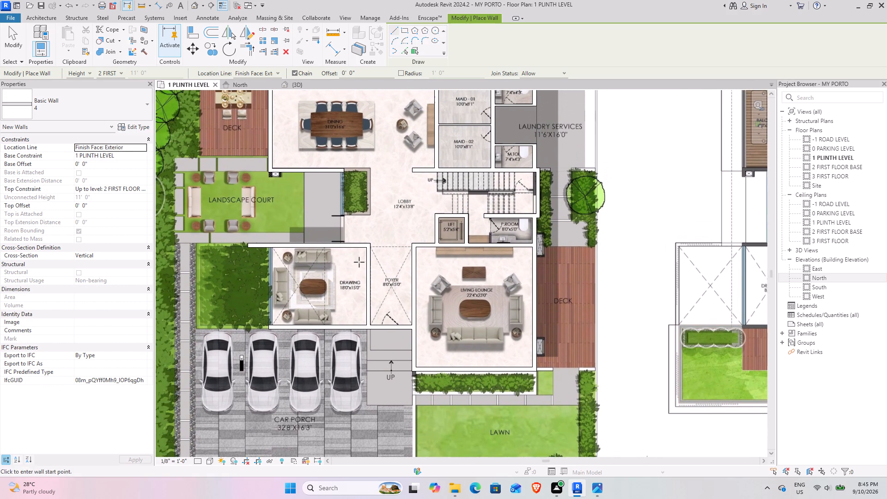
{"action": "middle_click", "coordinate": [369, 214]}
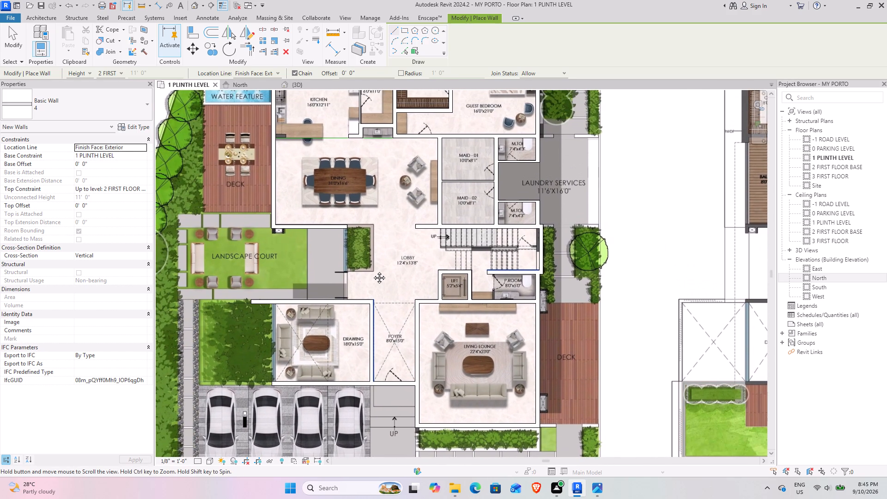
{"action": "scroll", "coordinate": [383, 230], "scroll_direction": "down", "scroll_amount": 7}
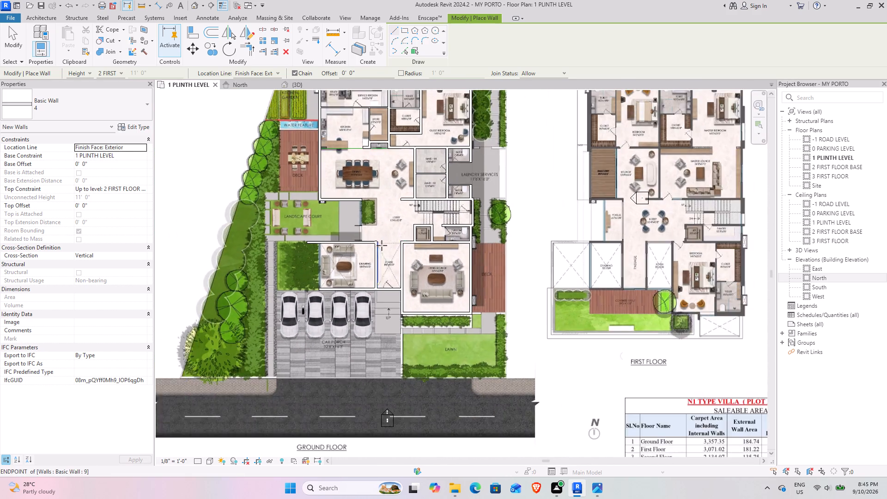
{"action": "scroll", "coordinate": [382, 245], "scroll_direction": "down", "scroll_amount": 2}
{"action": "middle_click_drag", "start_coordinate": [380, 258], "coordinate": [400, 274]}
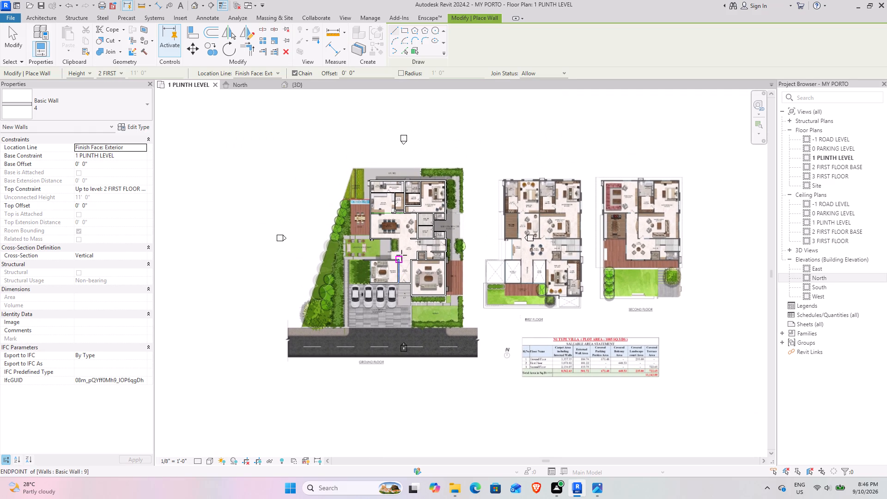
Review the modelled ground floor walls from the living lounge up to the kitchen and guest bedroom, and end wall placement.
{"action": "scroll", "coordinate": [396, 352], "scroll_direction": "up", "scroll_amount": 7}
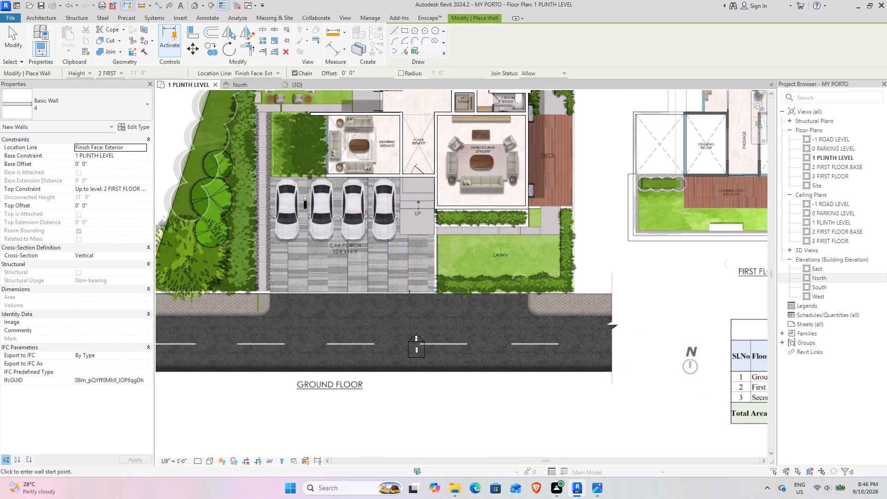
{"action": "middle_click_drag", "start_coordinate": [409, 296], "coordinate": [406, 365]}
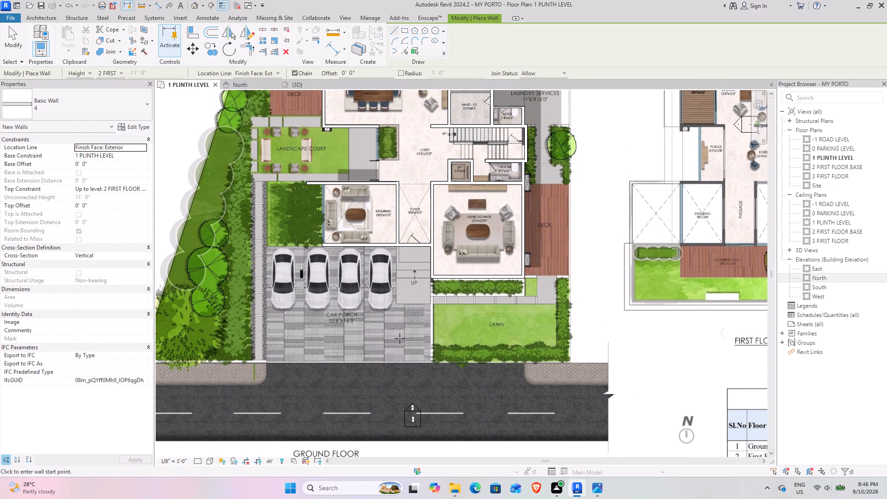
{"action": "scroll", "coordinate": [389, 231], "scroll_direction": "down", "scroll_amount": 8}
{"action": "middle_click_drag", "start_coordinate": [389, 206], "coordinate": [387, 296]}
{"action": "scroll", "coordinate": [382, 207], "scroll_direction": "up", "scroll_amount": 4}
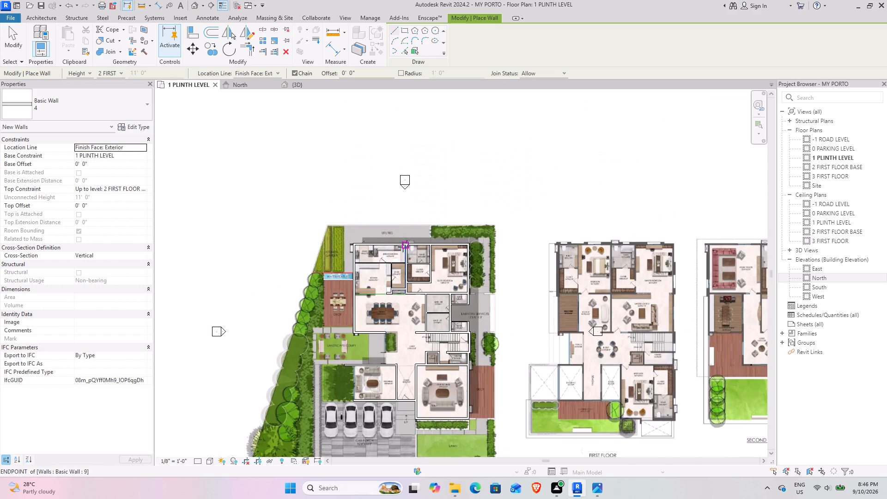
{"action": "scroll", "coordinate": [403, 247], "scroll_direction": "up", "scroll_amount": 7}
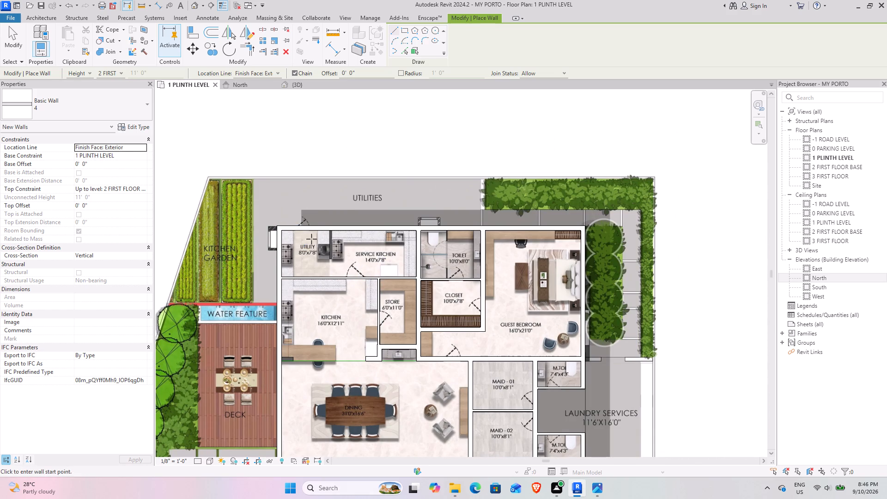
{"action": "key", "text": "Escape"}
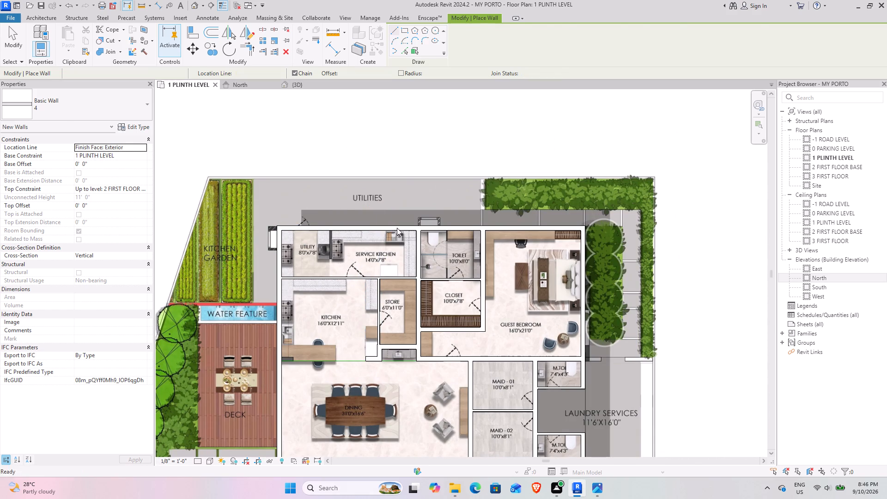
{"action": "key", "text": "Escape"}
Examine the plot boundary on the plan around the guest bedroom planting and the UTILITIES strip behind the house.
{"action": "scroll", "coordinate": [656, 356], "scroll_direction": "up", "scroll_amount": 8}
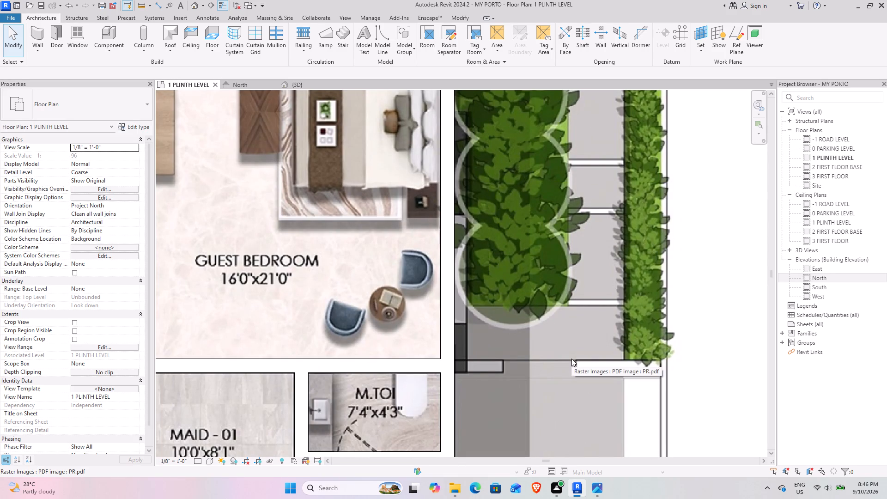
{"action": "scroll", "coordinate": [571, 359], "scroll_direction": "down", "scroll_amount": 2}
{"action": "scroll", "coordinate": [611, 298], "scroll_direction": "down", "scroll_amount": 2}
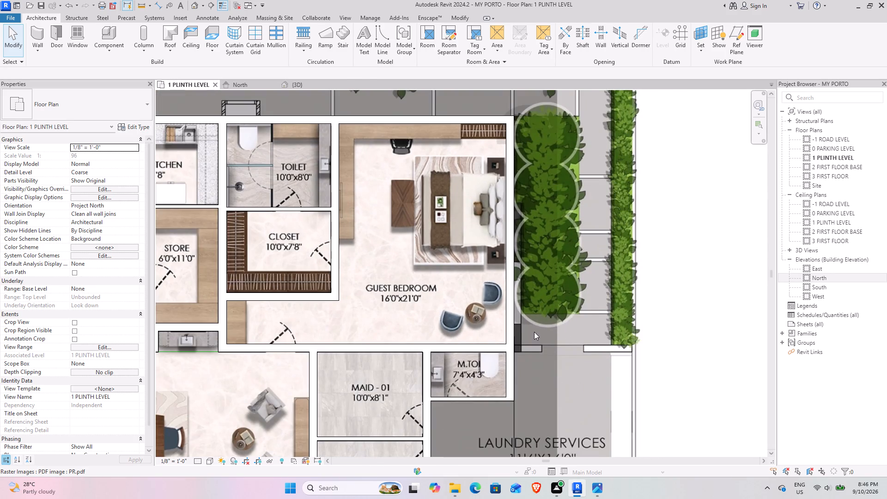
{"action": "scroll", "coordinate": [534, 332], "scroll_direction": "up", "scroll_amount": 2}
{"action": "scroll", "coordinate": [521, 344], "scroll_direction": "down", "scroll_amount": 4}
{"action": "middle_click_drag", "start_coordinate": [571, 314], "coordinate": [536, 365]}
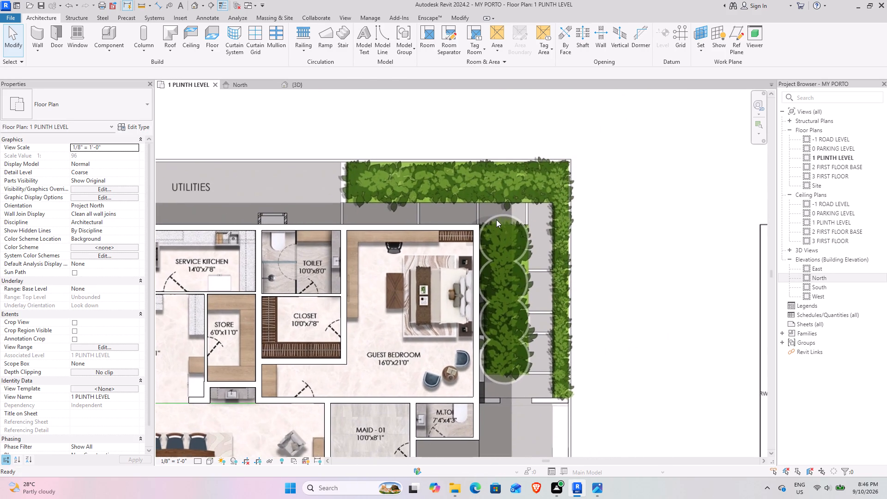
{"action": "scroll", "coordinate": [496, 219], "scroll_direction": "up", "scroll_amount": 4}
{"action": "scroll", "coordinate": [541, 314], "scroll_direction": "down", "scroll_amount": 4}
{"action": "middle_click_drag", "start_coordinate": [471, 260], "coordinate": [482, 257]}
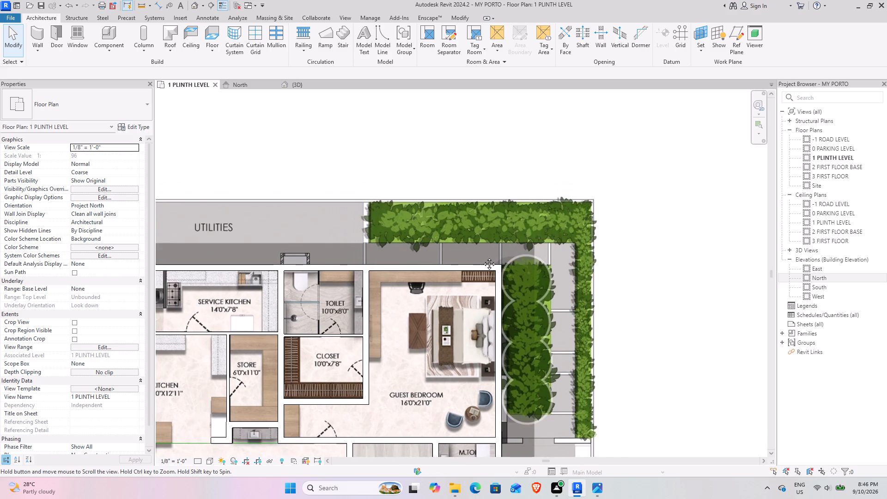
{"action": "middle_click_drag", "start_coordinate": [482, 257], "coordinate": [506, 276]}
{"action": "scroll", "coordinate": [456, 219], "scroll_direction": "up", "scroll_amount": 3}
{"action": "scroll", "coordinate": [402, 244], "scroll_direction": "up", "scroll_amount": 4}
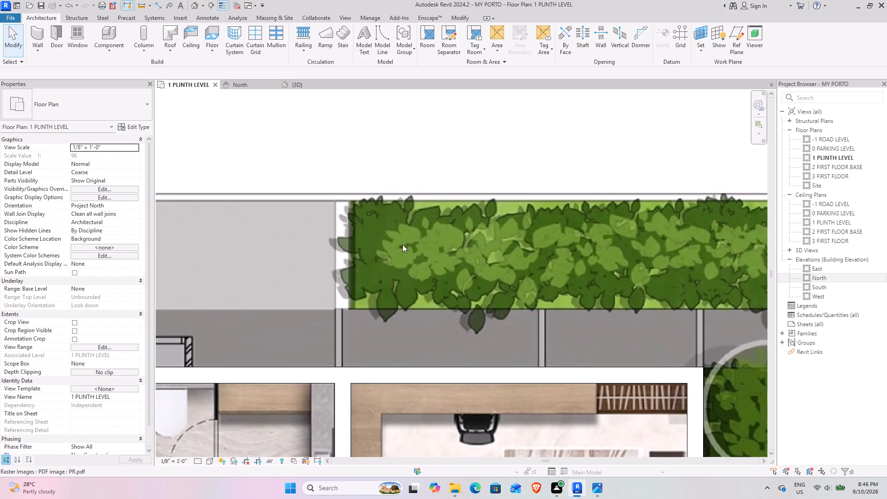
{"action": "scroll", "coordinate": [419, 241], "scroll_direction": "down", "scroll_amount": 8}
{"action": "scroll", "coordinate": [388, 241], "scroll_direction": "up", "scroll_amount": 7}
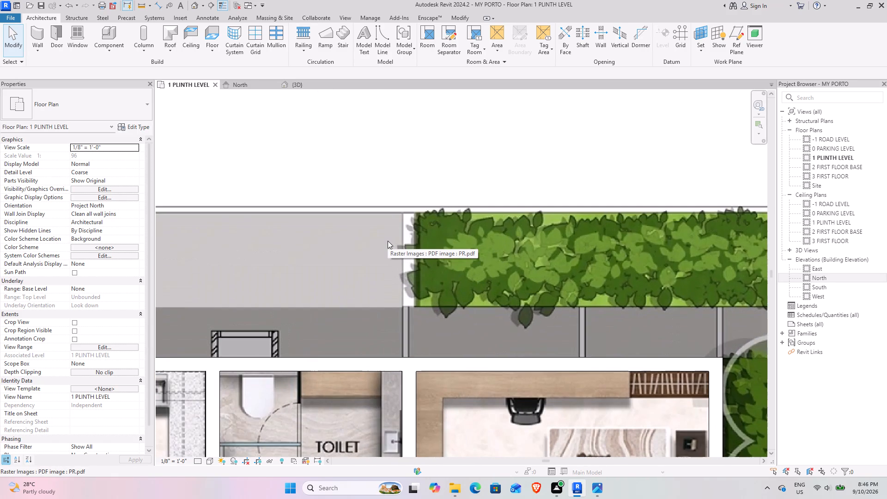
{"action": "scroll", "coordinate": [439, 260], "scroll_direction": "down", "scroll_amount": 4}
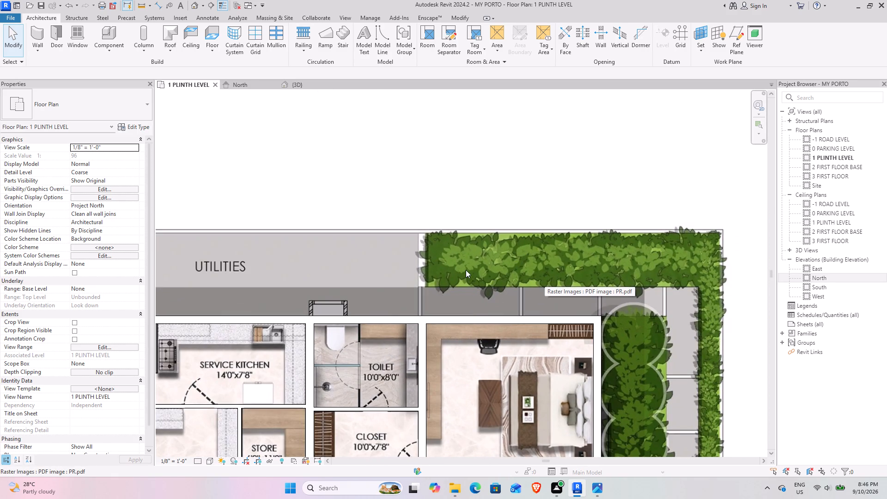
{"action": "scroll", "coordinate": [411, 239], "scroll_direction": "down", "scroll_amount": 8}
Examine the slanted plot boundary on the plan from the kitchen garden past the deck and landscape court to the car porch.
{"action": "middle_click_drag", "start_coordinate": [339, 245], "coordinate": [516, 144]}
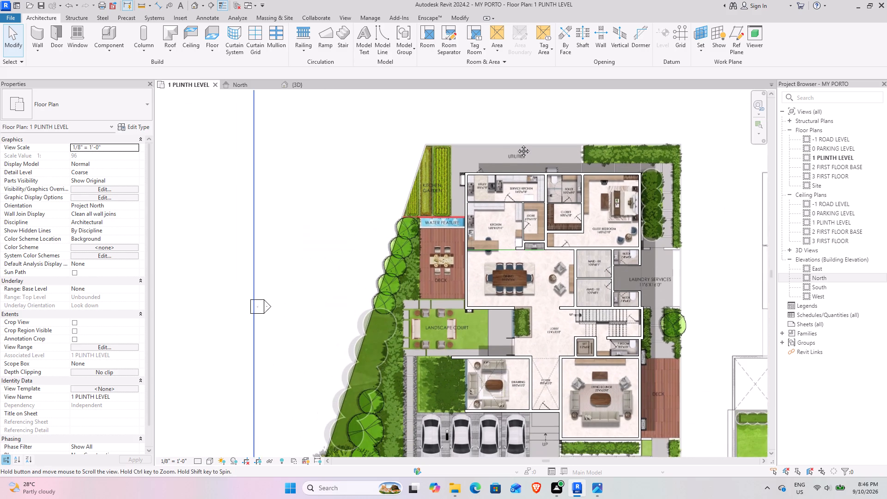
{"action": "middle_click_drag", "start_coordinate": [516, 144], "coordinate": [517, 143]}
{"action": "middle_click_drag", "start_coordinate": [518, 268], "coordinate": [477, 228]}
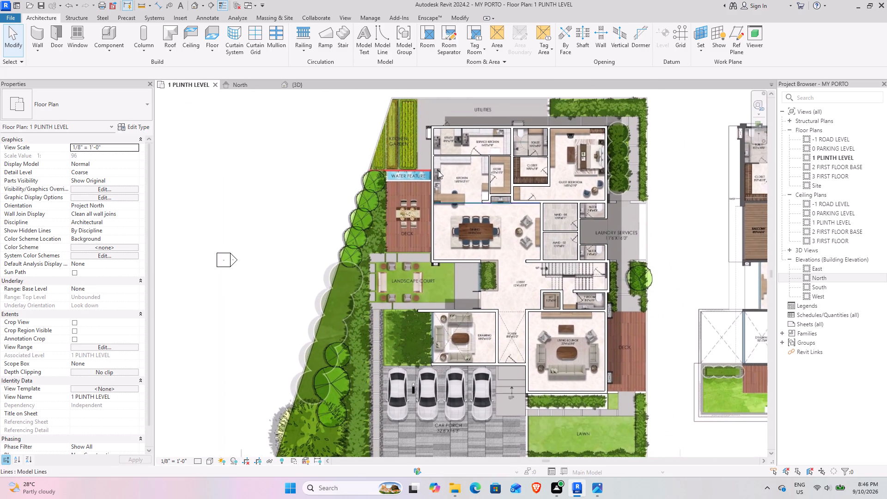
{"action": "scroll", "coordinate": [402, 130], "scroll_direction": "up", "scroll_amount": 8}
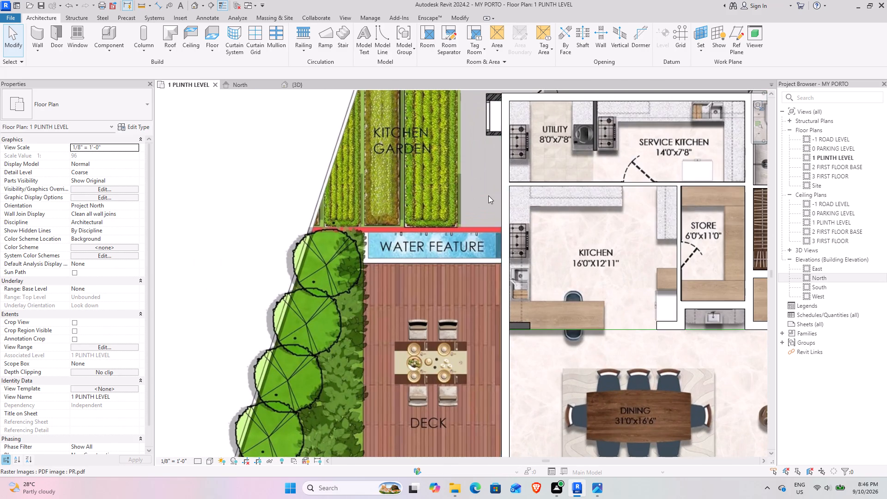
{"action": "scroll", "coordinate": [488, 195], "scroll_direction": "down", "scroll_amount": 4}
{"action": "middle_click_drag", "start_coordinate": [458, 178], "coordinate": [450, 228]}
{"action": "scroll", "coordinate": [422, 213], "scroll_direction": "up", "scroll_amount": 4}
{"action": "scroll", "coordinate": [422, 213], "scroll_direction": "down", "scroll_amount": 4}
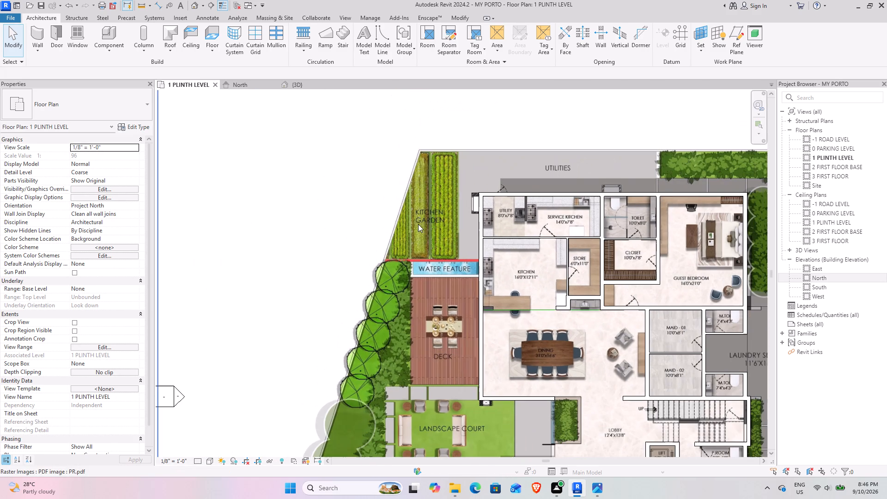
{"action": "scroll", "coordinate": [418, 224], "scroll_direction": "down", "scroll_amount": 1}
{"action": "middle_click_drag", "start_coordinate": [419, 289], "coordinate": [352, 157]}
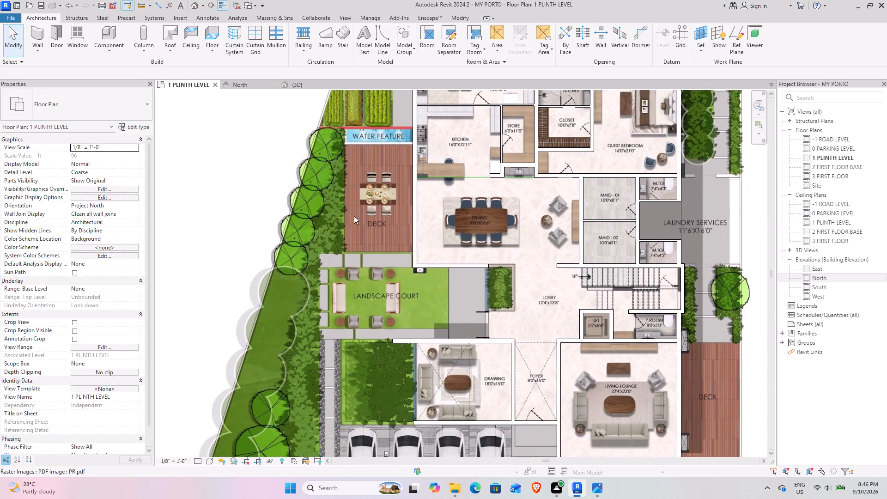
{"action": "scroll", "coordinate": [372, 261], "scroll_direction": "down", "scroll_amount": 4}
{"action": "middle_click_drag", "start_coordinate": [385, 343], "coordinate": [437, 256]}
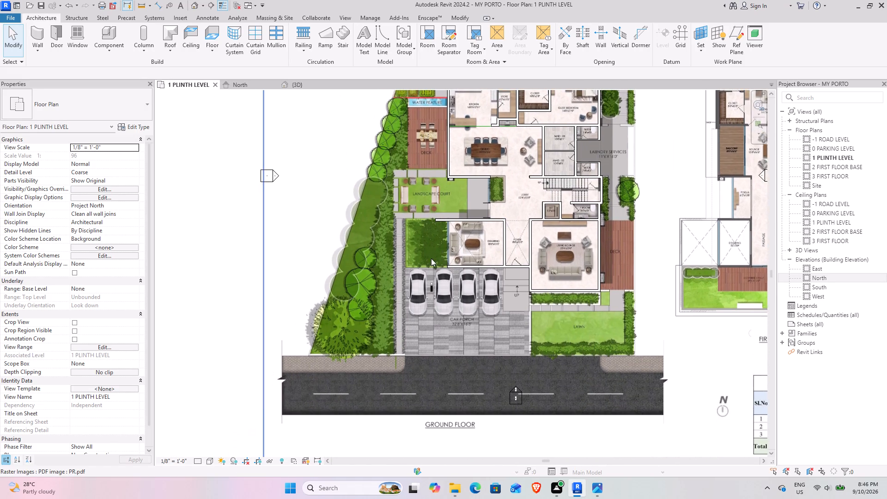
{"action": "scroll", "coordinate": [331, 280], "scroll_direction": "up", "scroll_amount": 4}
{"action": "scroll", "coordinate": [356, 332], "scroll_direction": "up", "scroll_amount": 3}
{"action": "scroll", "coordinate": [356, 332], "scroll_direction": "down", "scroll_amount": 5}
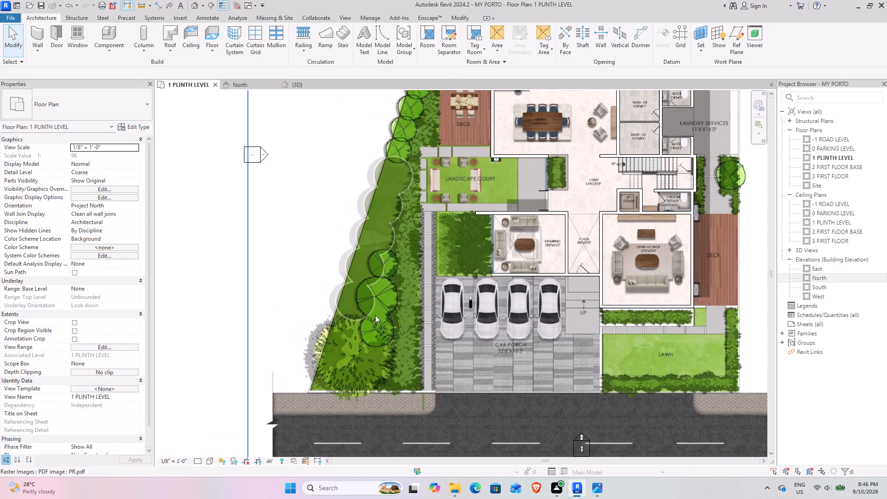
Check the Aparna Amber exterior render against the plan's slanted side garden, pebble path, landscape court and car porch boundary.
{"action": "key", "text": "alt+Tab"}
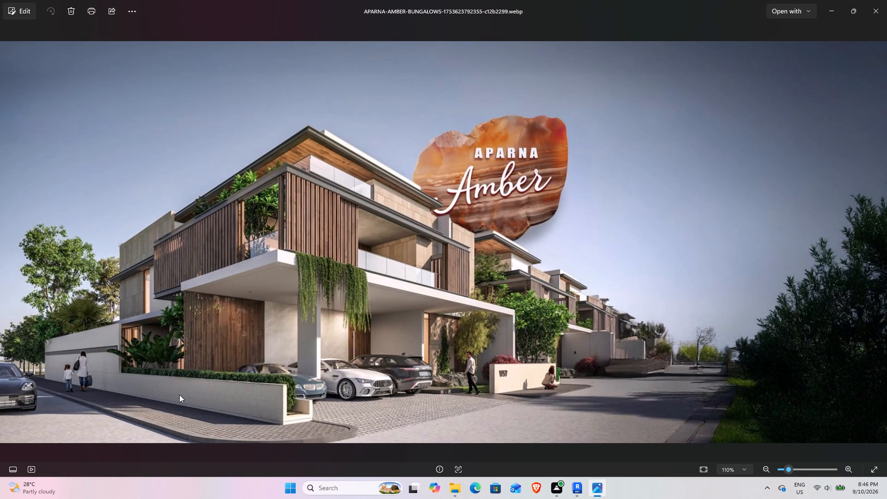
{"action": "key", "text": "alt+Tab"}
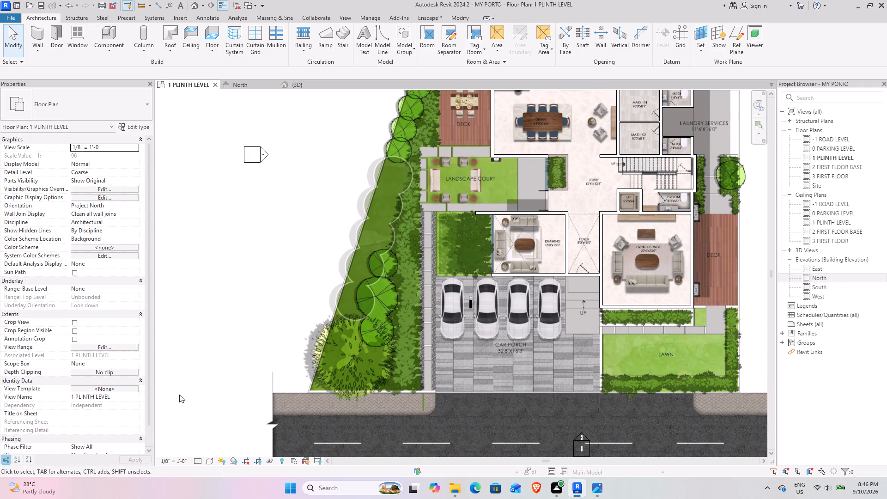
{"action": "middle_click_drag", "start_coordinate": [352, 377], "coordinate": [321, 284]}
{"action": "scroll", "coordinate": [274, 272], "scroll_direction": "up", "scroll_amount": 3}
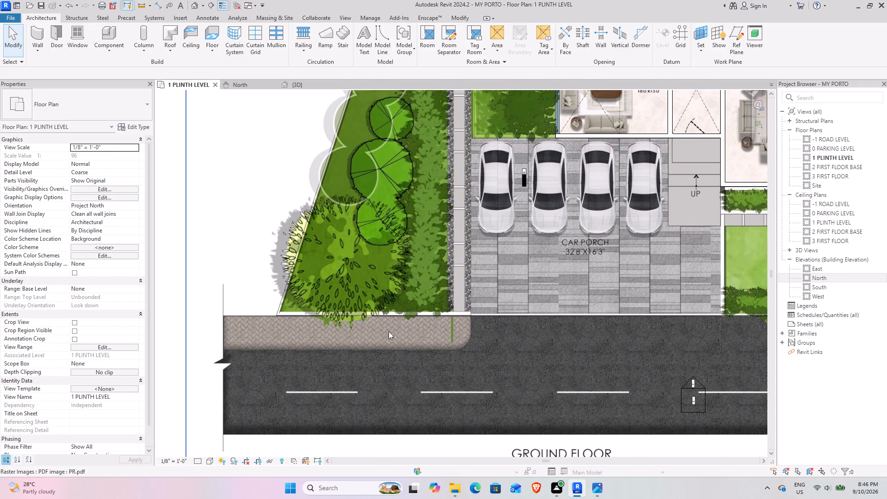
{"action": "scroll", "coordinate": [489, 302], "scroll_direction": "down", "scroll_amount": 3}
{"action": "middle_click_drag", "start_coordinate": [448, 290], "coordinate": [376, 361]}
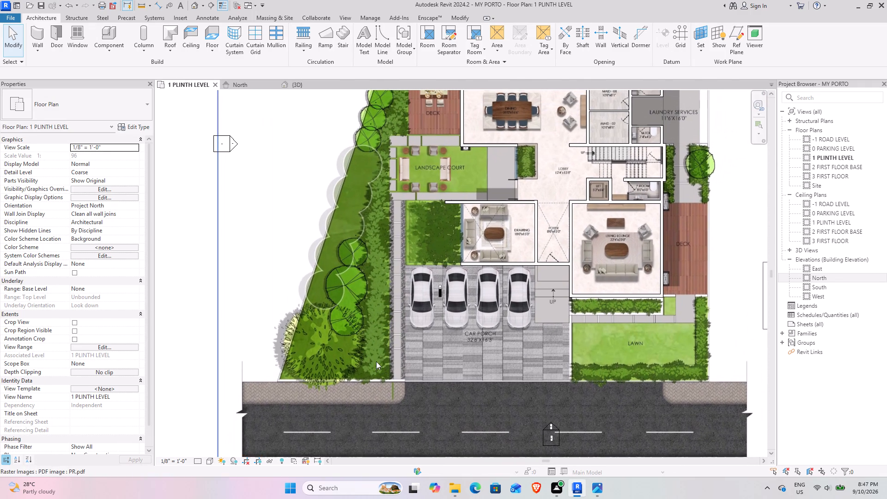
{"action": "middle_click_drag", "start_coordinate": [368, 229], "coordinate": [337, 223]}
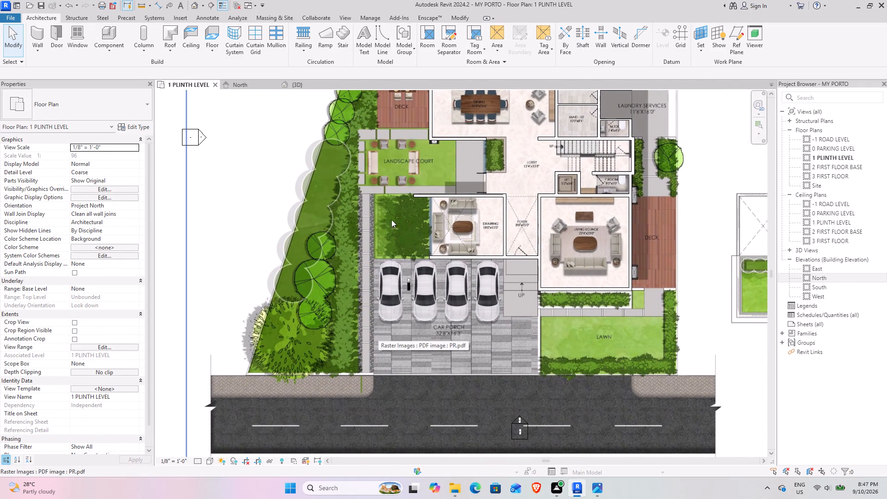
{"action": "scroll", "coordinate": [365, 168], "scroll_direction": "up", "scroll_amount": 3}
{"action": "middle_click_drag", "start_coordinate": [359, 343], "coordinate": [364, 237]}
{"action": "scroll", "coordinate": [381, 336], "scroll_direction": "up", "scroll_amount": 3}
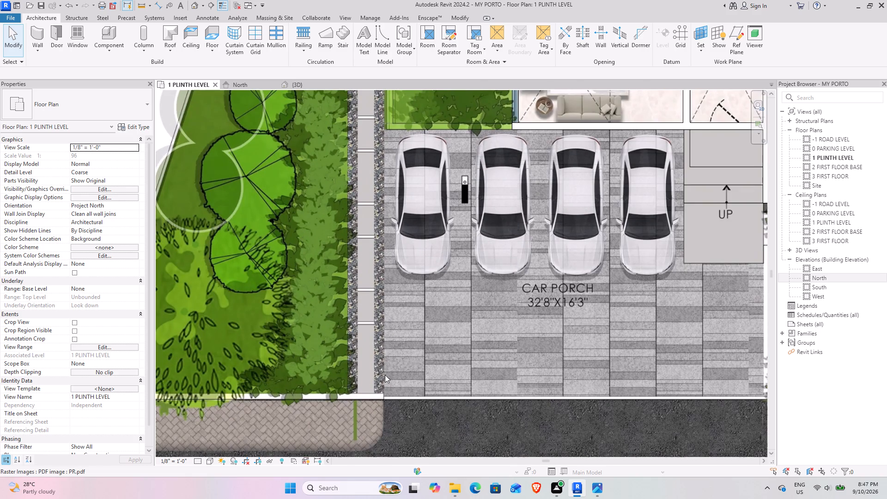
{"action": "scroll", "coordinate": [378, 275], "scroll_direction": "down", "scroll_amount": 4}
{"action": "middle_click_drag", "start_coordinate": [372, 203], "coordinate": [361, 327]}
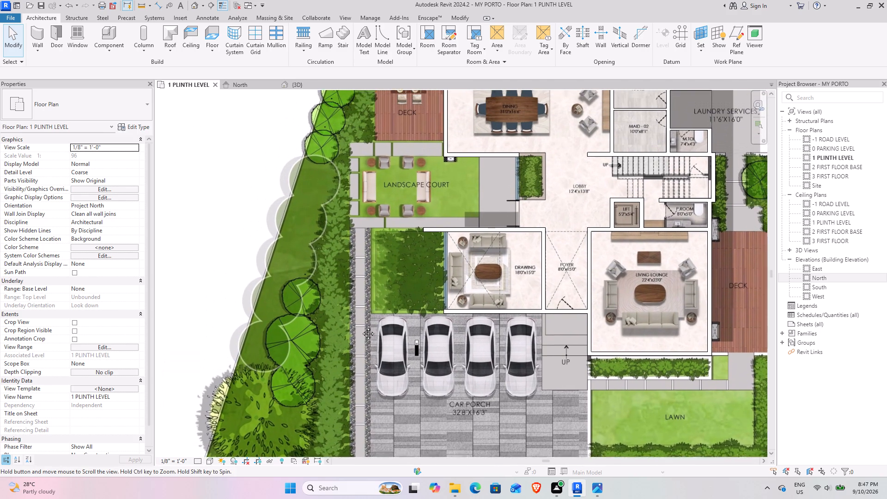
{"action": "middle_click_drag", "start_coordinate": [361, 327], "coordinate": [360, 335]}
{"action": "scroll", "coordinate": [360, 242], "scroll_direction": "up", "scroll_amount": 7}
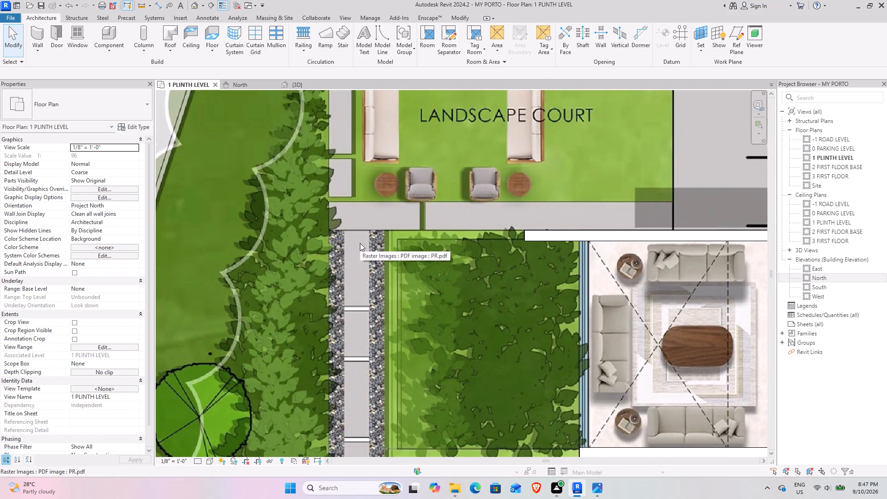
{"action": "scroll", "coordinate": [360, 243], "scroll_direction": "down", "scroll_amount": 2}
{"action": "scroll", "coordinate": [403, 365], "scroll_direction": "down", "scroll_amount": 1}
{"action": "middle_click_drag", "start_coordinate": [401, 365], "coordinate": [362, 180]}
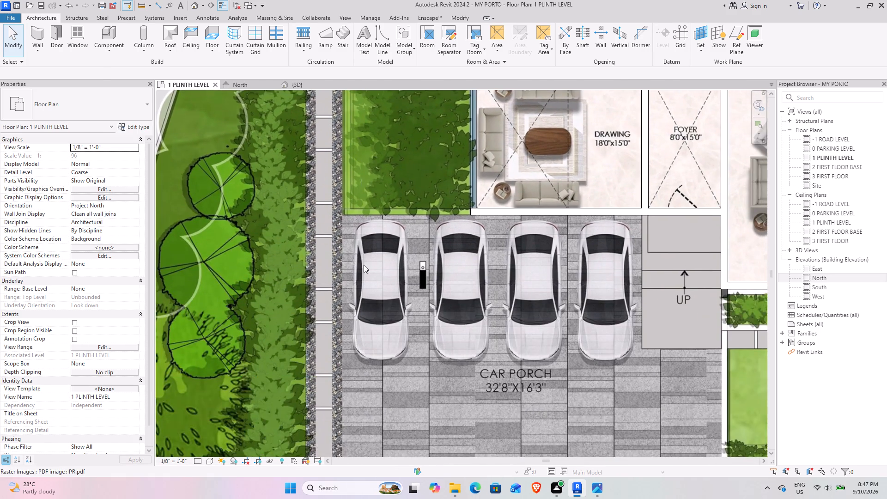
{"action": "scroll", "coordinate": [363, 282], "scroll_direction": "down", "scroll_amount": 3}
{"action": "middle_click_drag", "start_coordinate": [340, 348], "coordinate": [348, 266]}
{"action": "scroll", "coordinate": [301, 313], "scroll_direction": "up", "scroll_amount": 3}
{"action": "scroll", "coordinate": [410, 292], "scroll_direction": "down", "scroll_amount": 3}
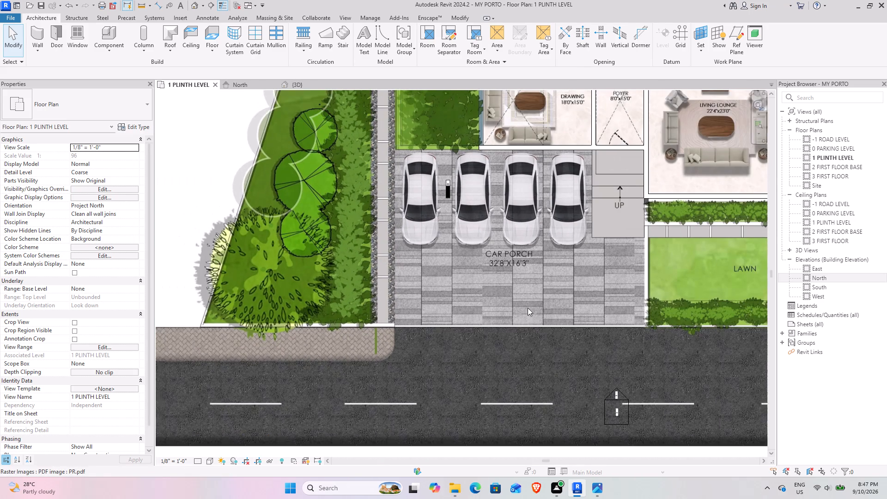
Compare the car porch and lawn frontage along the road on the plan with the Aparna Amber exterior render.
{"action": "middle_click_drag", "start_coordinate": [527, 308], "coordinate": [420, 363]}
{"action": "key", "text": "alt+Tab"}
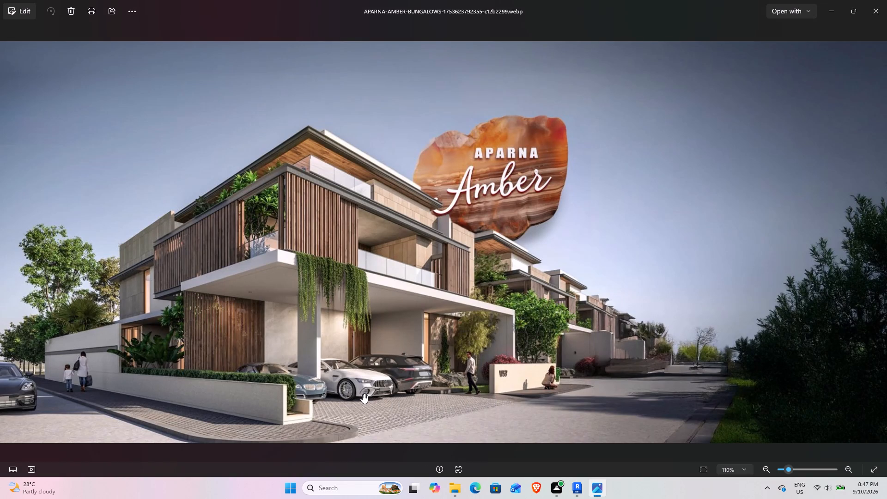
{"action": "key", "text": "alt+Tab"}
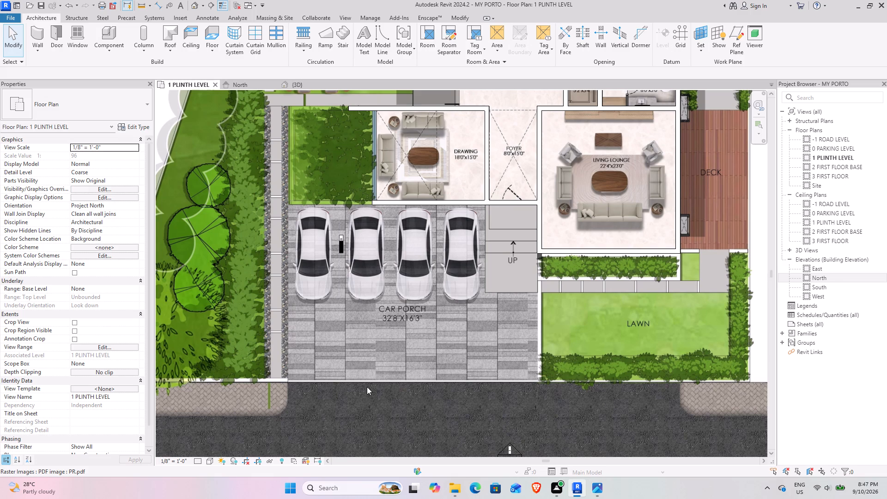
{"action": "scroll", "coordinate": [436, 277], "scroll_direction": "down", "scroll_amount": 4}
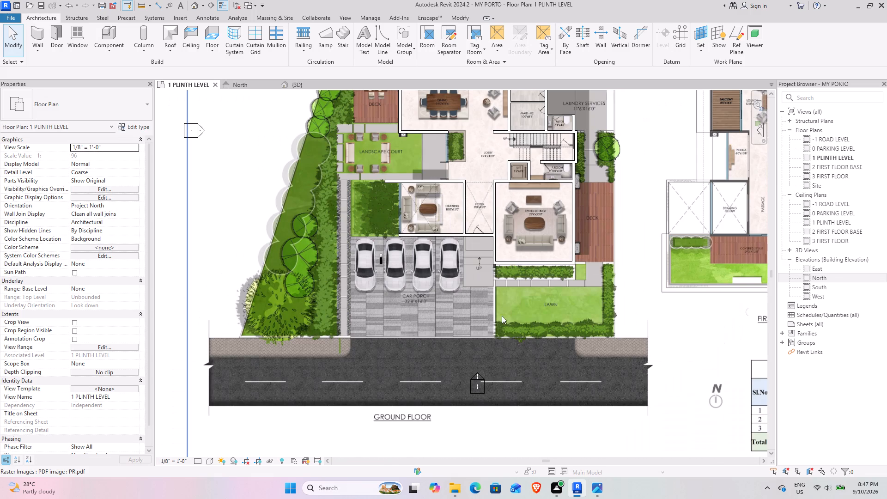
{"action": "scroll", "coordinate": [557, 343], "scroll_direction": "up", "scroll_amount": 7}
{"action": "middle_click_drag", "start_coordinate": [611, 319], "coordinate": [579, 344]}
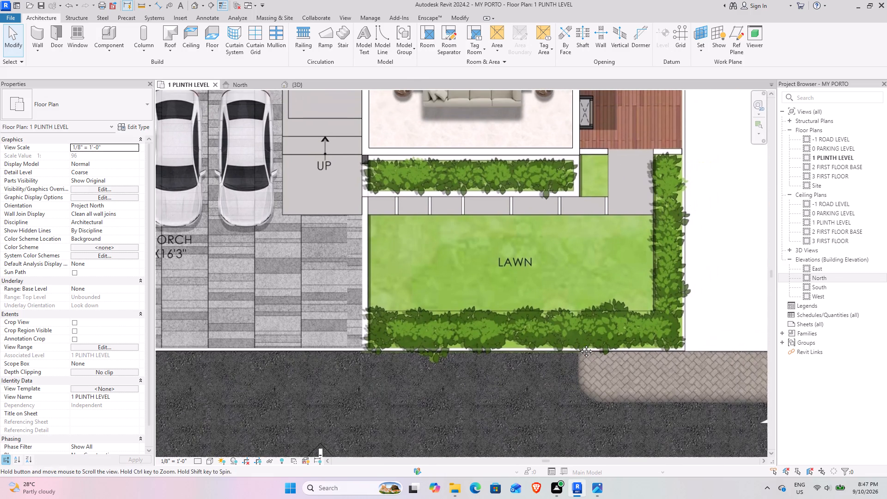
{"action": "middle_click_drag", "start_coordinate": [579, 344], "coordinate": [577, 345]}
{"action": "key", "text": "alt+Tab"}
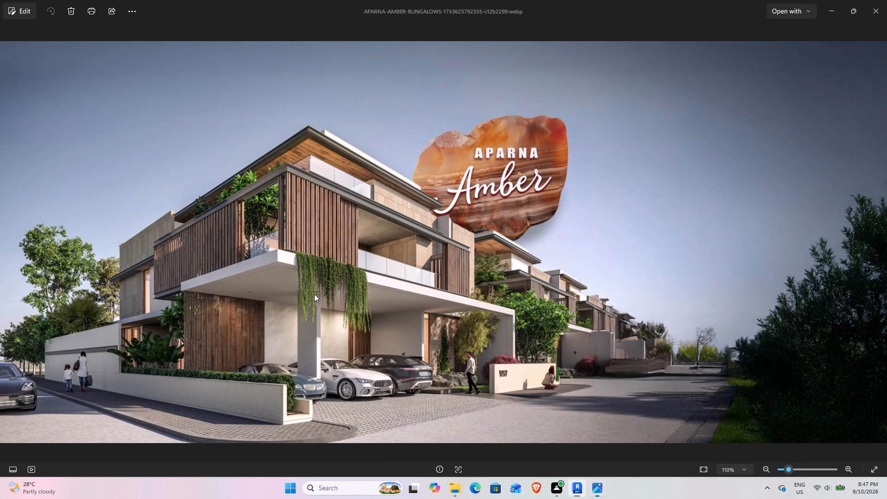
{"action": "scroll", "coordinate": [469, 405], "scroll_direction": "up", "scroll_amount": 7}
{"action": "scroll", "coordinate": [462, 396], "scroll_direction": "down", "scroll_amount": 6}
{"action": "key", "text": "alt+Tab"}
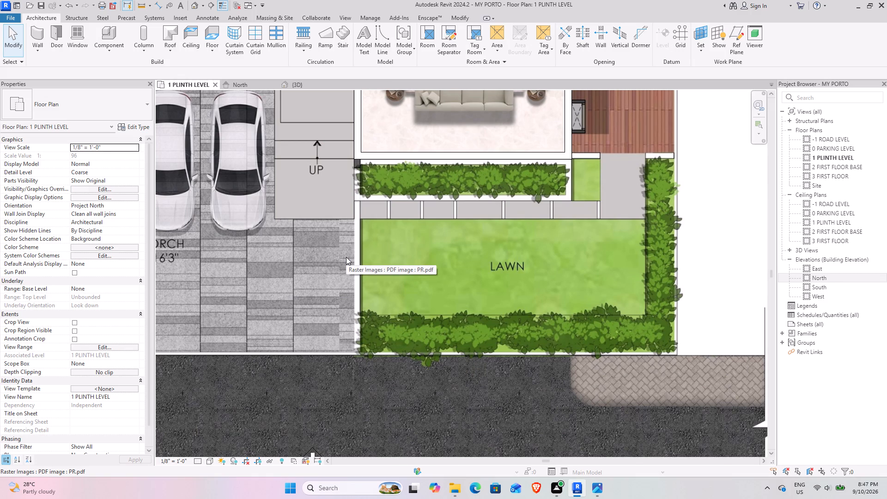
Compare the car porch, entry steps and lawn on the ground floor plan with the Aparna Amber exterior render.
{"action": "scroll", "coordinate": [346, 257], "scroll_direction": "down", "scroll_amount": 5}
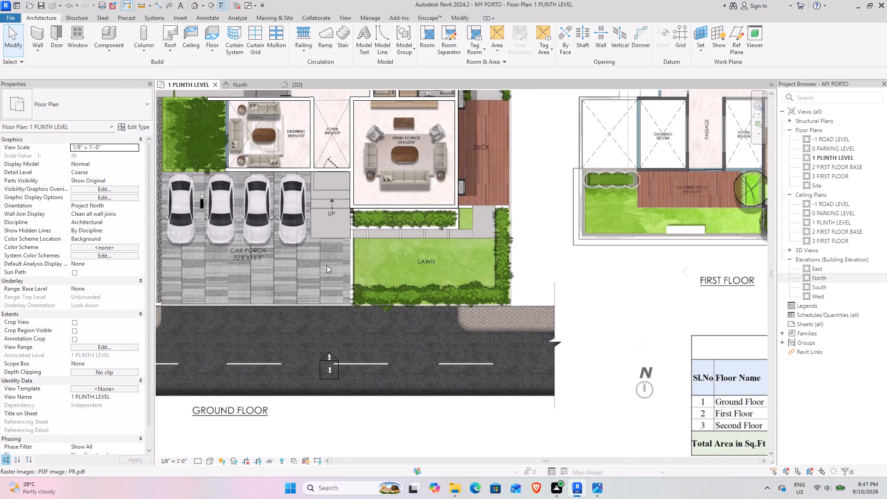
{"action": "middle_click_drag", "start_coordinate": [308, 266], "coordinate": [401, 265]}
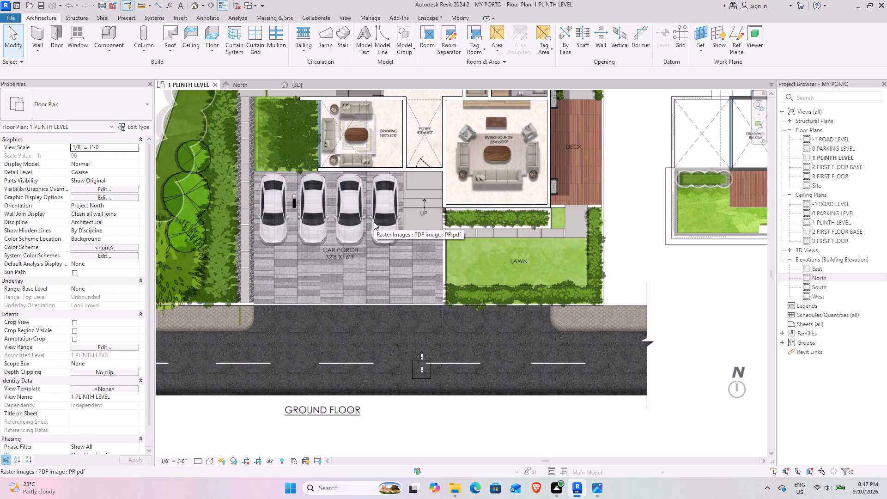
{"action": "key", "text": "alt+Tab"}
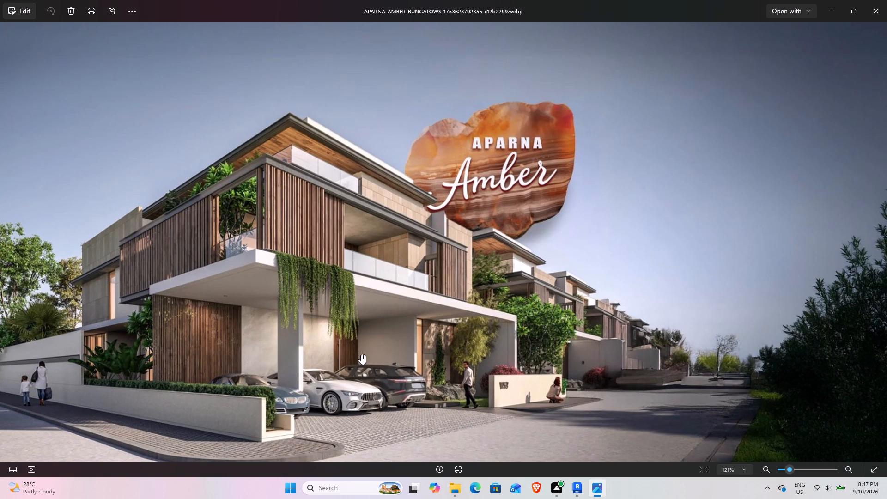
{"action": "key", "text": "alt+Tab"}
{"action": "scroll", "coordinate": [424, 241], "scroll_direction": "down", "scroll_amount": 4}
{"action": "middle_click_drag", "start_coordinate": [415, 203], "coordinate": [398, 287]}
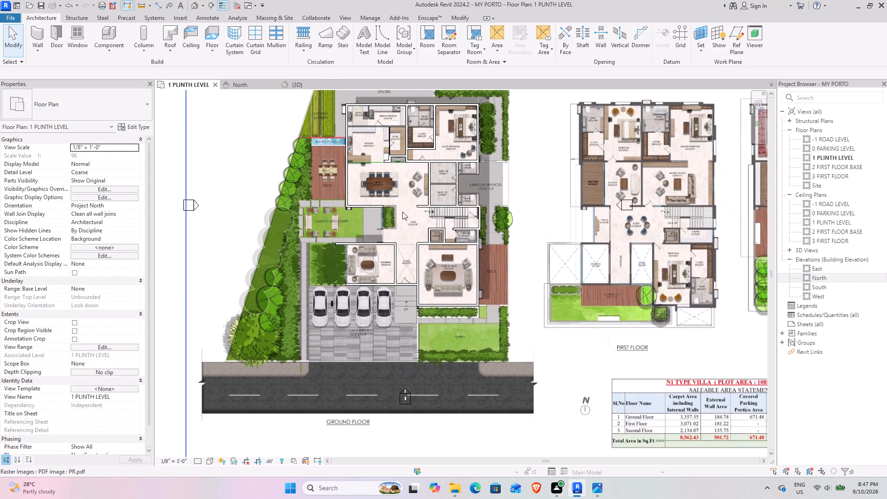
Examine the ground floor plan from the dining room and landscape court through the lobby and foyer to the car porch steps.
{"action": "scroll", "coordinate": [402, 204], "scroll_direction": "up", "scroll_amount": 3}
{"action": "middle_click_drag", "start_coordinate": [403, 206], "coordinate": [407, 248]}
{"action": "scroll", "coordinate": [339, 257], "scroll_direction": "up", "scroll_amount": 4}
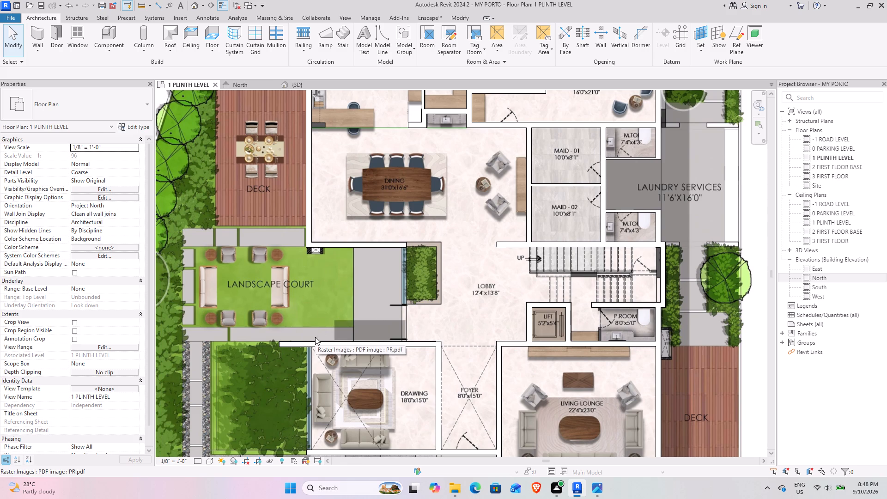
{"action": "scroll", "coordinate": [409, 276], "scroll_direction": "down", "scroll_amount": 2}
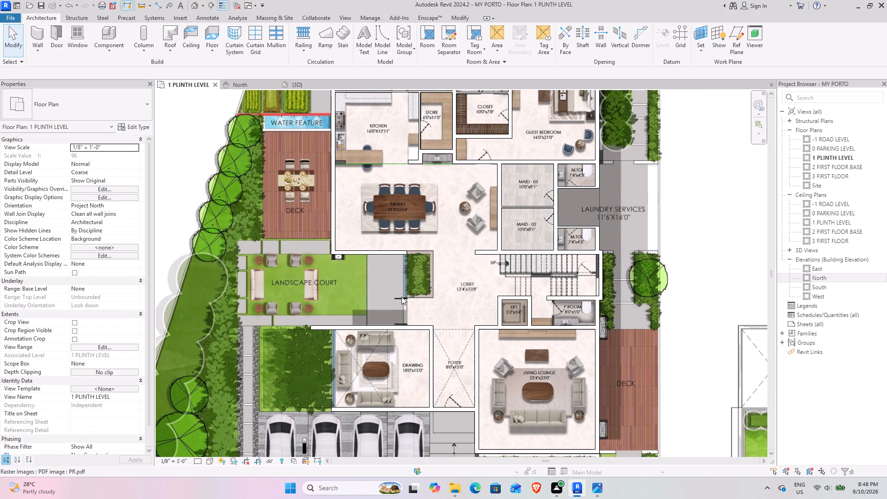
{"action": "middle_click_drag", "start_coordinate": [402, 297], "coordinate": [372, 401]}
{"action": "scroll", "coordinate": [346, 321], "scroll_direction": "down", "scroll_amount": 4}
{"action": "middle_click_drag", "start_coordinate": [337, 348], "coordinate": [327, 311]}
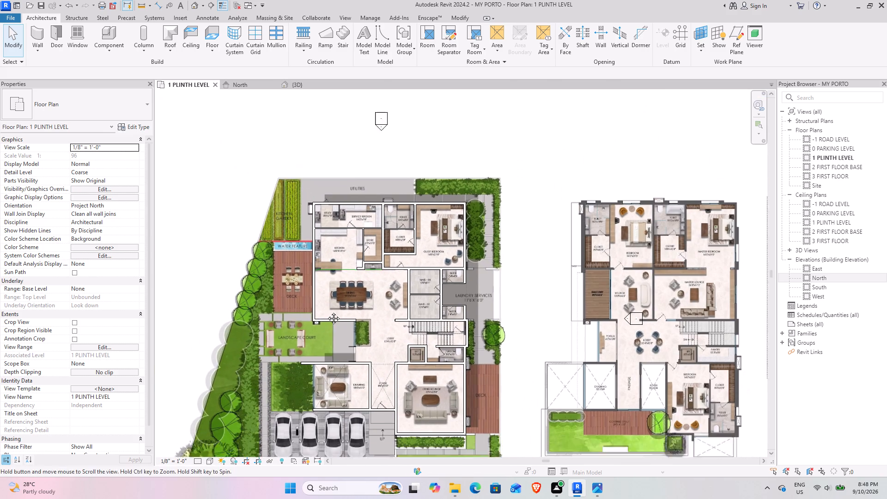
{"action": "middle_click_drag", "start_coordinate": [327, 311], "coordinate": [322, 254]}
{"action": "scroll", "coordinate": [337, 276], "scroll_direction": "up", "scroll_amount": 4}
{"action": "middle_click_drag", "start_coordinate": [390, 299], "coordinate": [337, 294]}
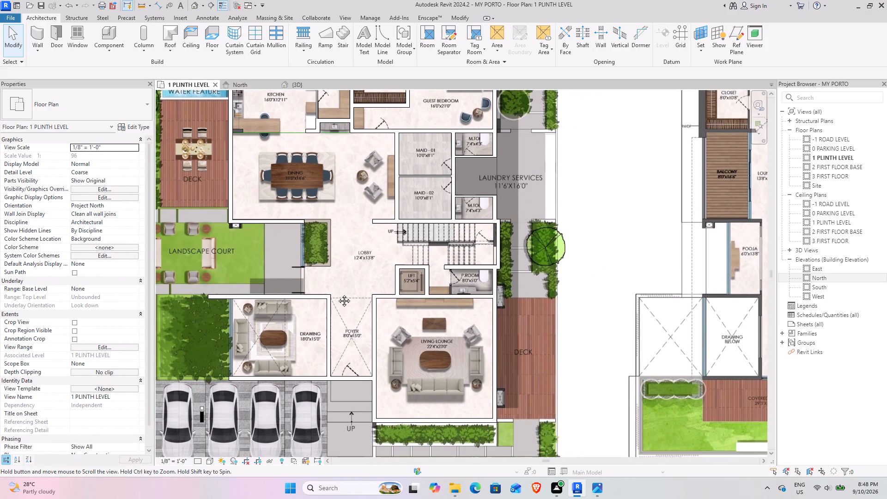
{"action": "middle_click_drag", "start_coordinate": [337, 294], "coordinate": [334, 282]}
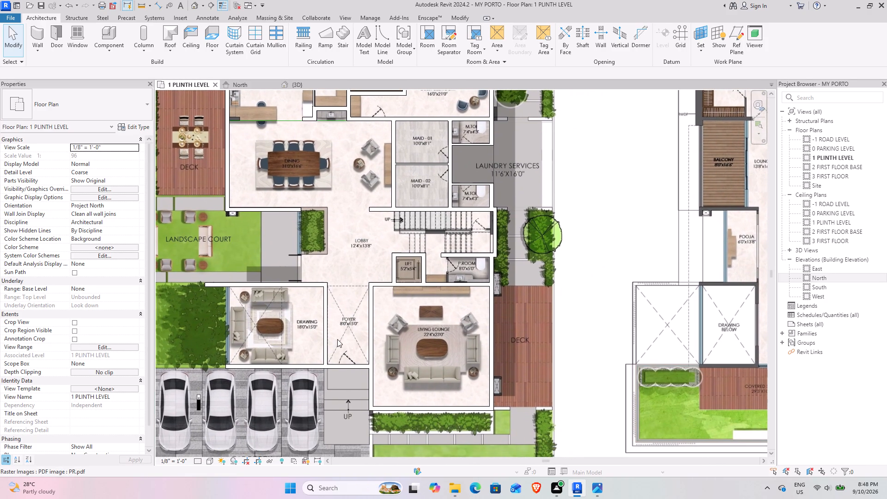
{"action": "middle_click_drag", "start_coordinate": [337, 339], "coordinate": [335, 292]}
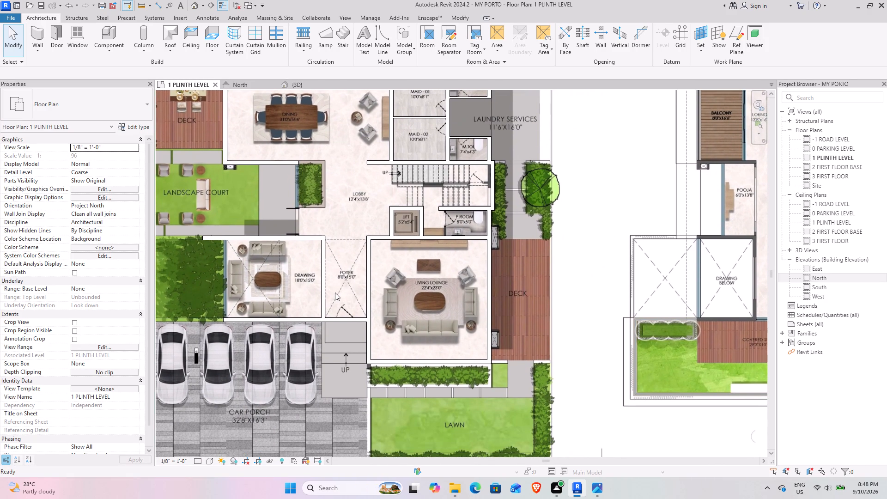
Start a Generic - 12" floor boundary sketch on 1 PLINTH LEVEL.
{"action": "left_click", "coordinate": [213, 38]}
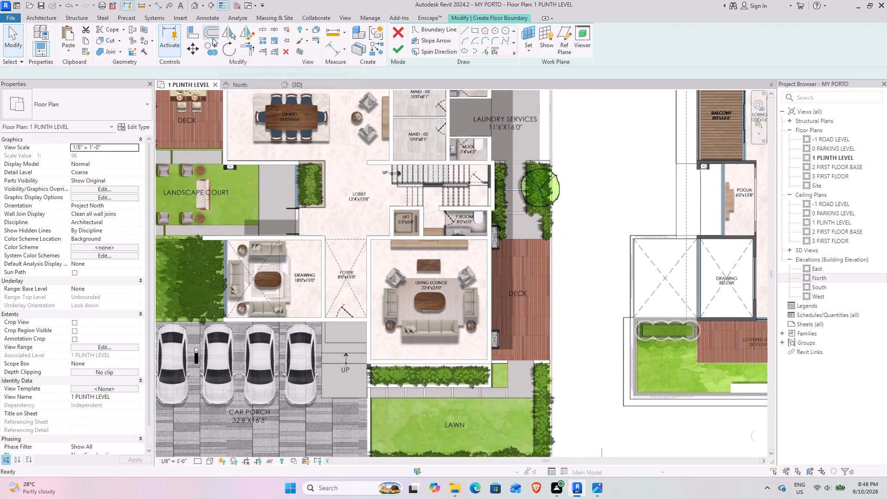
{"action": "middle_click_drag", "start_coordinate": [361, 138], "coordinate": [369, 284]}
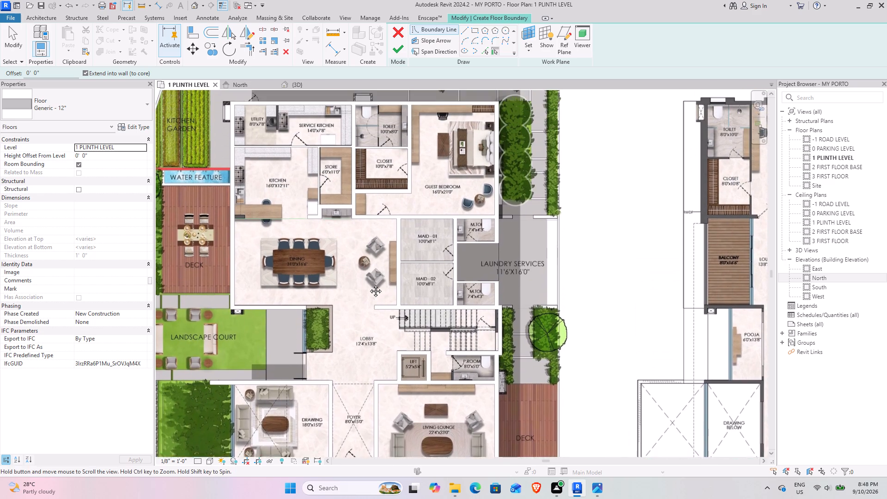
{"action": "middle_click_drag", "start_coordinate": [369, 284], "coordinate": [369, 337]}
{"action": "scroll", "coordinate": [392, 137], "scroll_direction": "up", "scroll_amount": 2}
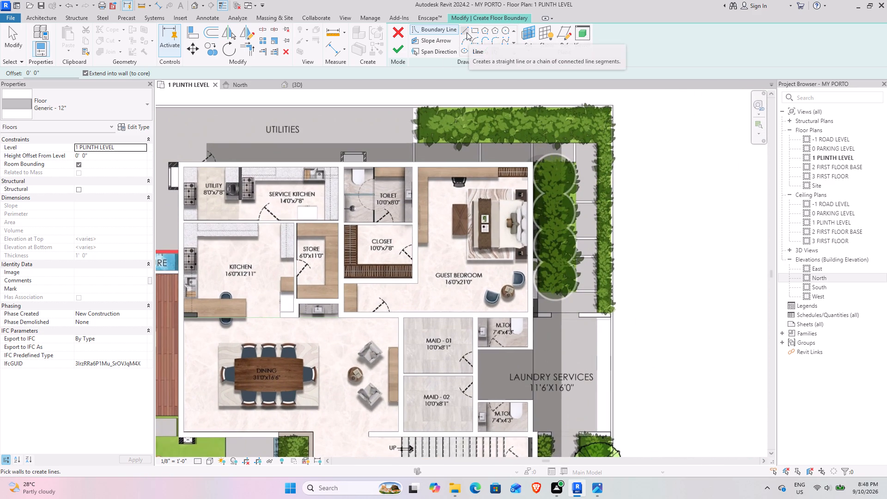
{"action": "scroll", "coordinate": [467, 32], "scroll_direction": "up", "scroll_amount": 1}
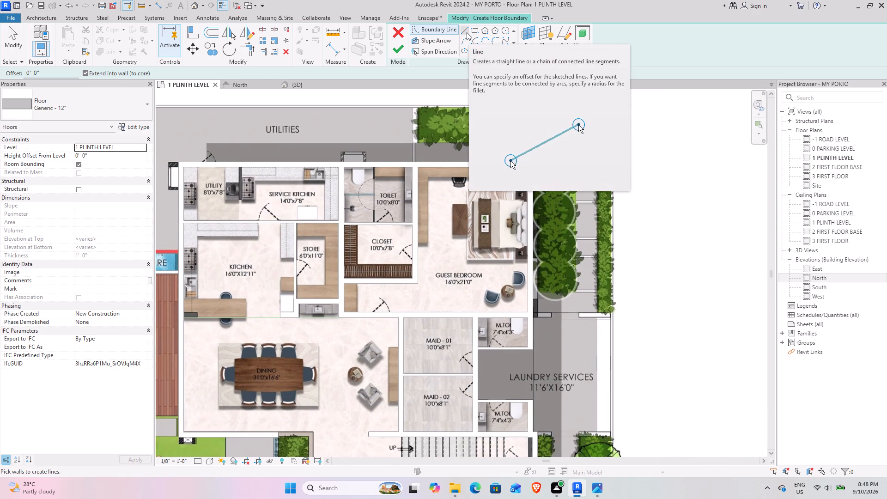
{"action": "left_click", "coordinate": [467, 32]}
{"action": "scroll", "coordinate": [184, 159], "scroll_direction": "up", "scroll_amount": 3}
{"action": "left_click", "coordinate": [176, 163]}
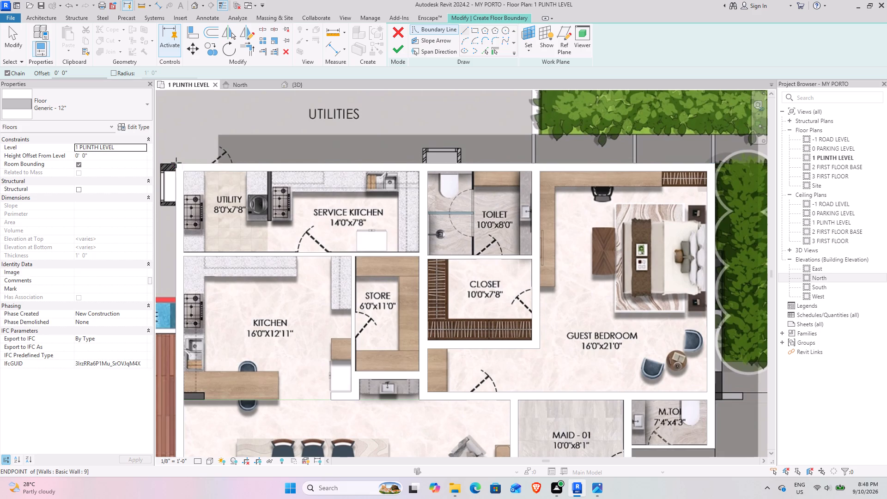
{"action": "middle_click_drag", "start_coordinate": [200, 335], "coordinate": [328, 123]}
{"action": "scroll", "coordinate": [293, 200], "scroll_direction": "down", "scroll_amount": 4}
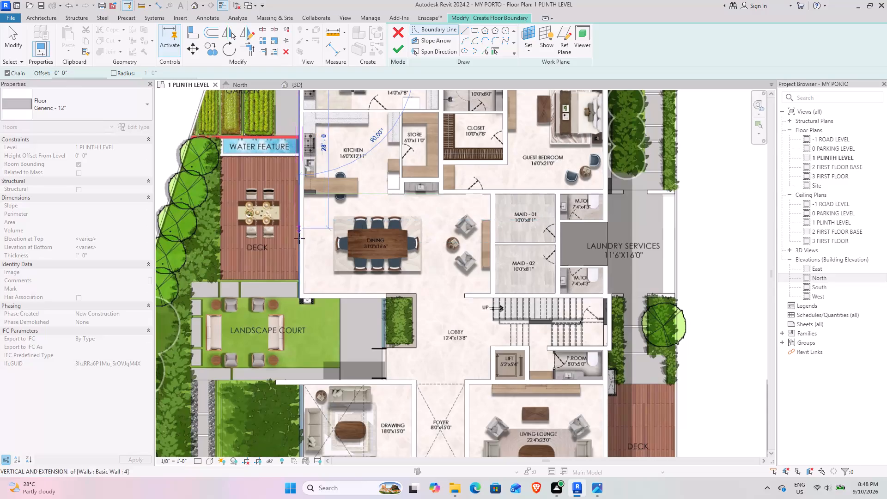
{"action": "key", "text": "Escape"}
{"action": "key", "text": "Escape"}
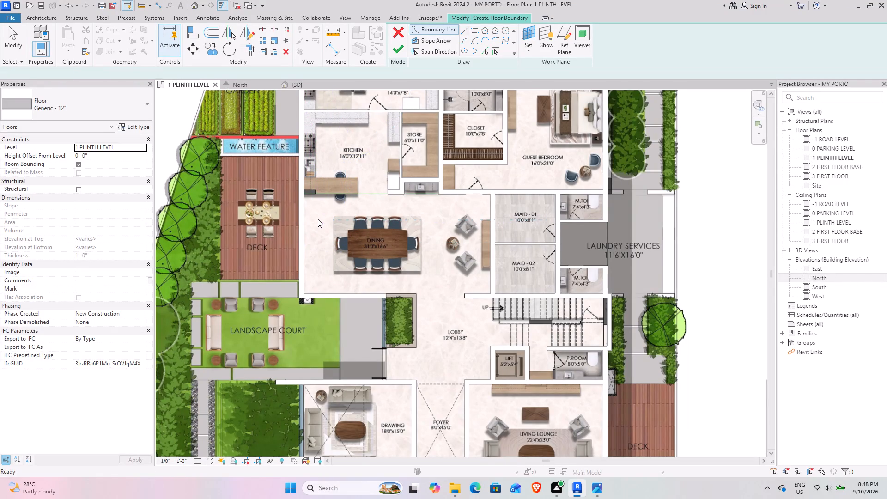
Set the plan view's visual style to Wireframe.
{"action": "left_click", "coordinate": [206, 462]}
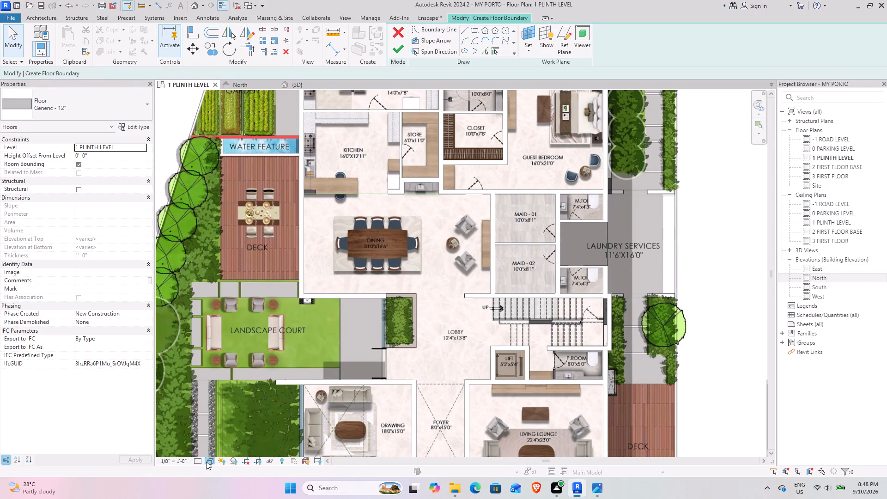
{"action": "left_click", "coordinate": [231, 408]}
Examine the floor edge on the plan from the kitchen and dining walls along the deck to the landscape court.
{"action": "middle_click_drag", "start_coordinate": [328, 179], "coordinate": [332, 253]}
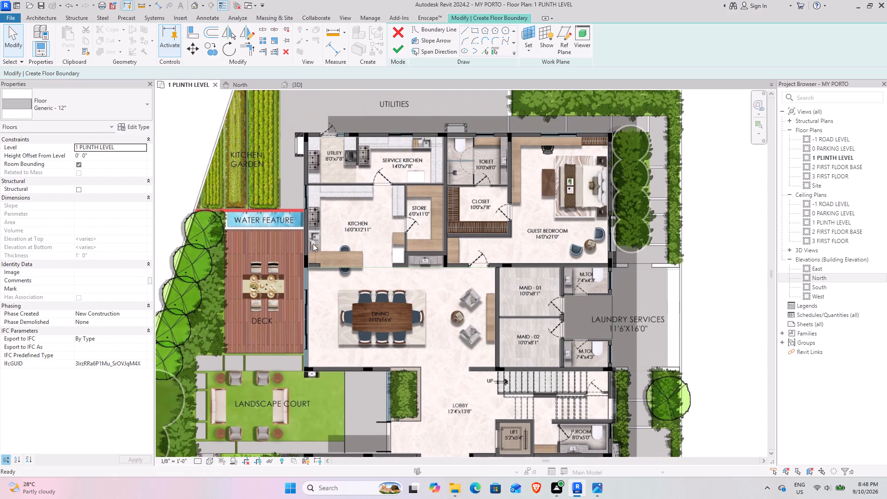
{"action": "scroll", "coordinate": [298, 310], "scroll_direction": "up", "scroll_amount": 3}
{"action": "middle_click_drag", "start_coordinate": [311, 295], "coordinate": [316, 189]}
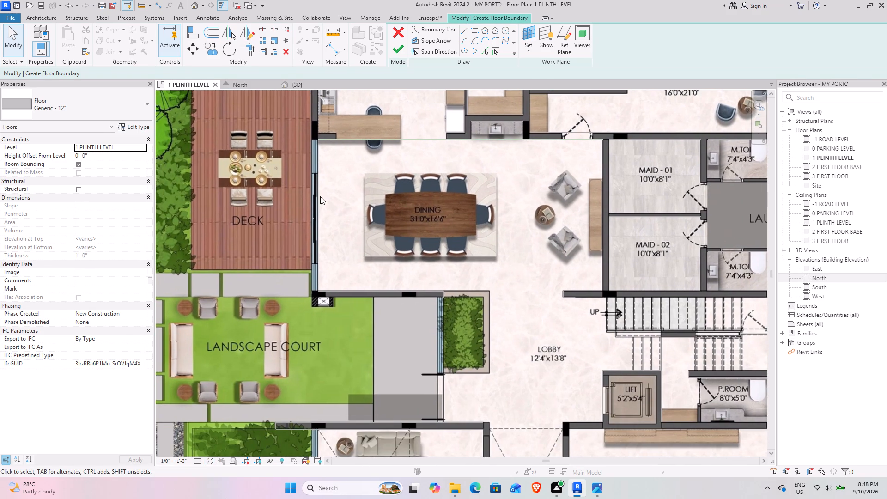
{"action": "scroll", "coordinate": [295, 310], "scroll_direction": "down", "scroll_amount": 3}
{"action": "middle_click_drag", "start_coordinate": [282, 328], "coordinate": [299, 288]}
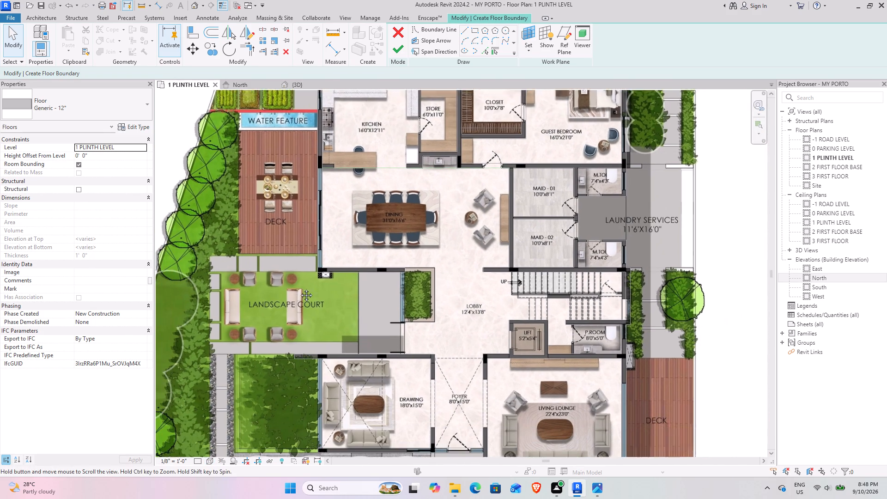
{"action": "middle_click_drag", "start_coordinate": [299, 288], "coordinate": [313, 260]}
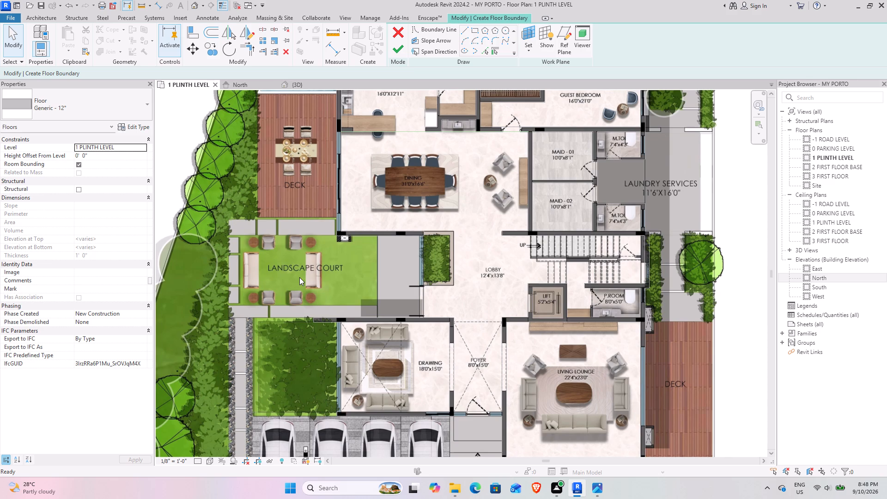
{"action": "scroll", "coordinate": [237, 244], "scroll_direction": "up", "scroll_amount": 4}
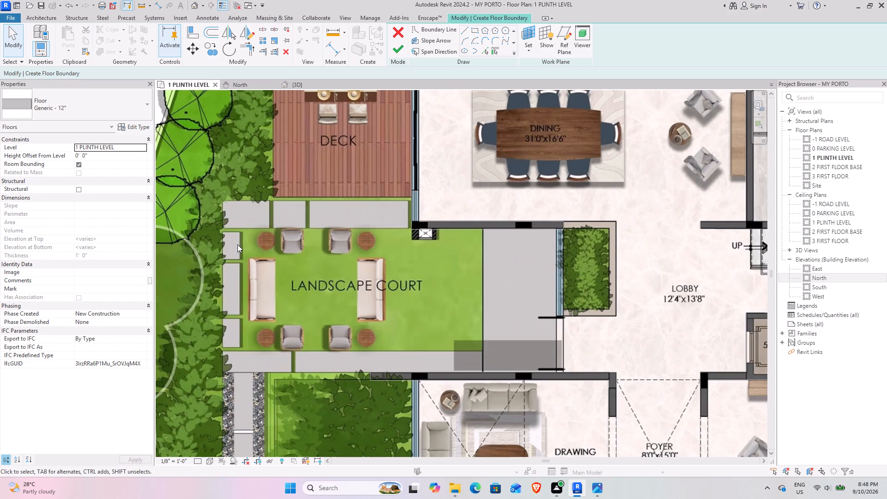
{"action": "middle_click_drag", "start_coordinate": [292, 328], "coordinate": [278, 275]}
{"action": "scroll", "coordinate": [270, 289], "scroll_direction": "up", "scroll_amount": 2}
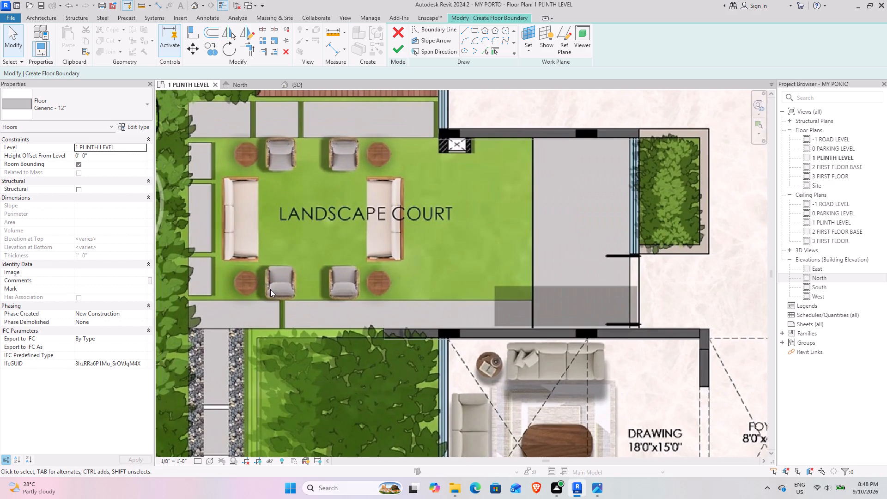
{"action": "scroll", "coordinate": [271, 292], "scroll_direction": "down", "scroll_amount": 2}
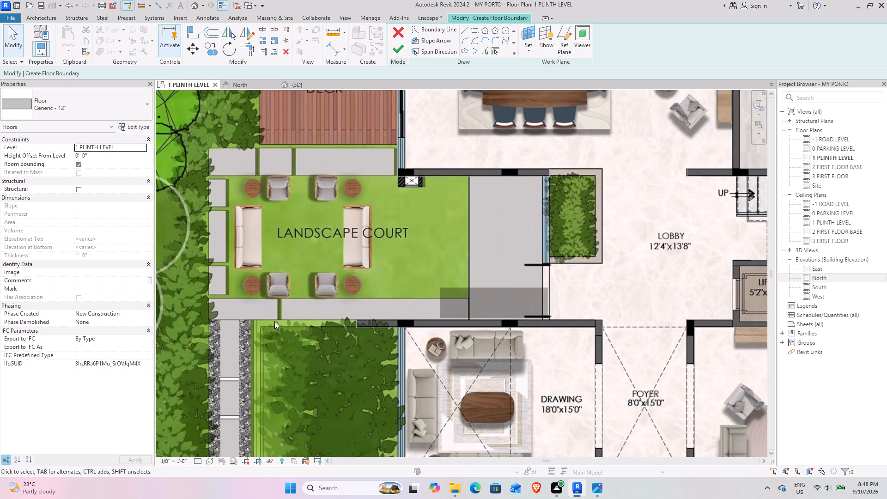
Examine the floor edge on the plan around the planted court, drawing room, foyer, living lounge and car porch.
{"action": "middle_click_drag", "start_coordinate": [274, 321], "coordinate": [290, 229]}
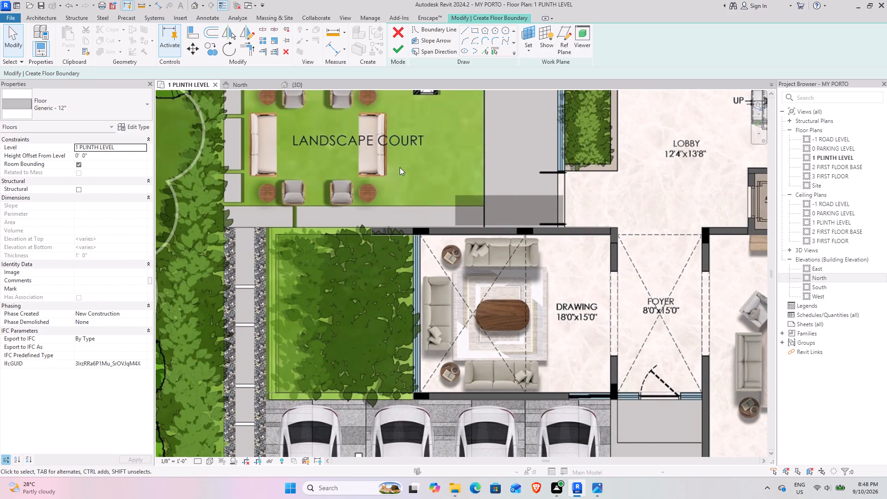
{"action": "scroll", "coordinate": [334, 254], "scroll_direction": "down", "scroll_amount": 3}
{"action": "middle_click_drag", "start_coordinate": [376, 252], "coordinate": [364, 210]}
{"action": "scroll", "coordinate": [357, 195], "scroll_direction": "up", "scroll_amount": 4}
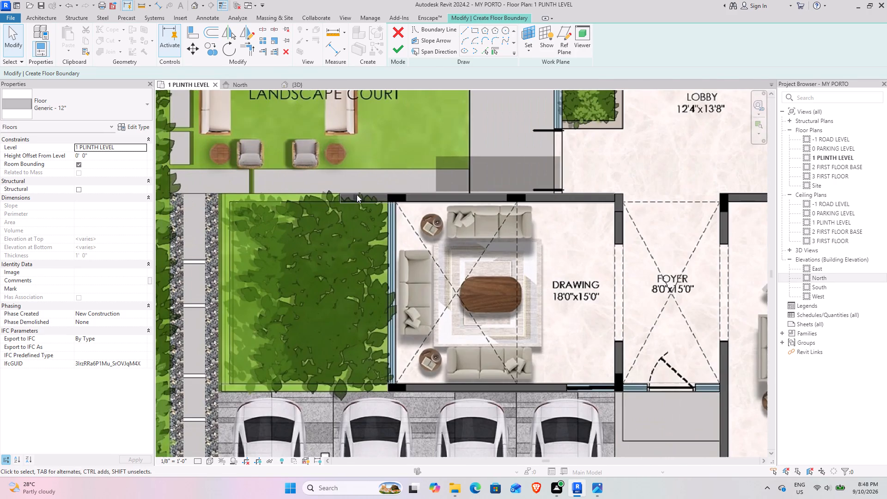
{"action": "scroll", "coordinate": [348, 294], "scroll_direction": "down", "scroll_amount": 2}
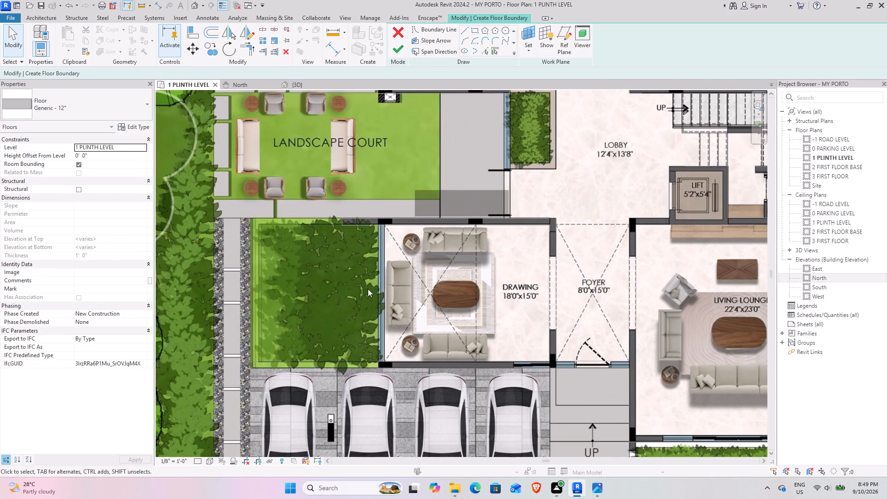
{"action": "middle_click_drag", "start_coordinate": [386, 280], "coordinate": [316, 265]}
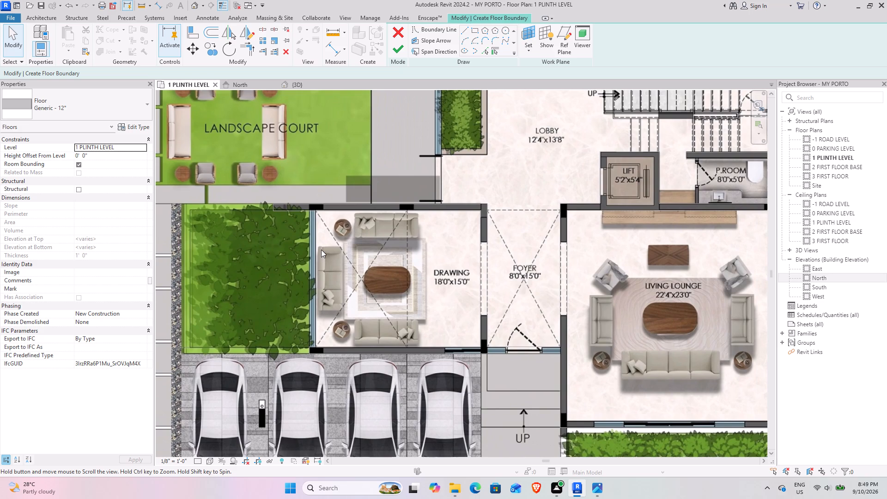
{"action": "scroll", "coordinate": [321, 249], "scroll_direction": "down", "scroll_amount": 4}
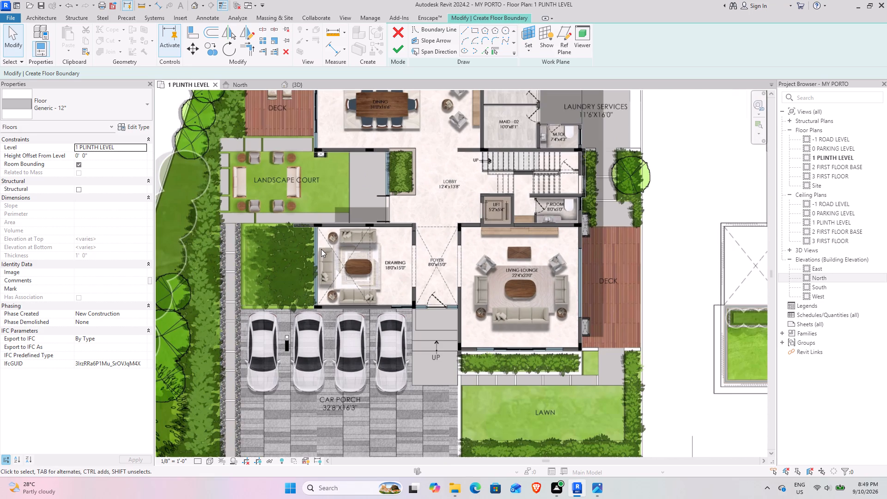
{"action": "middle_click_drag", "start_coordinate": [301, 288], "coordinate": [325, 226]}
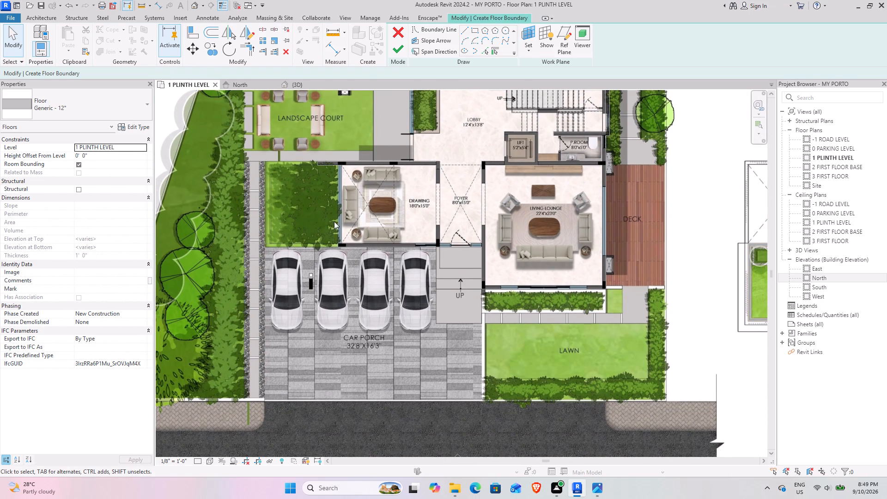
Compare the car porch and planted court on the plan with the villa's exterior render.
{"action": "scroll", "coordinate": [292, 195], "scroll_direction": "up", "scroll_amount": 3}
{"action": "scroll", "coordinate": [302, 261], "scroll_direction": "down", "scroll_amount": 2}
{"action": "key", "text": "alt+Tab"}
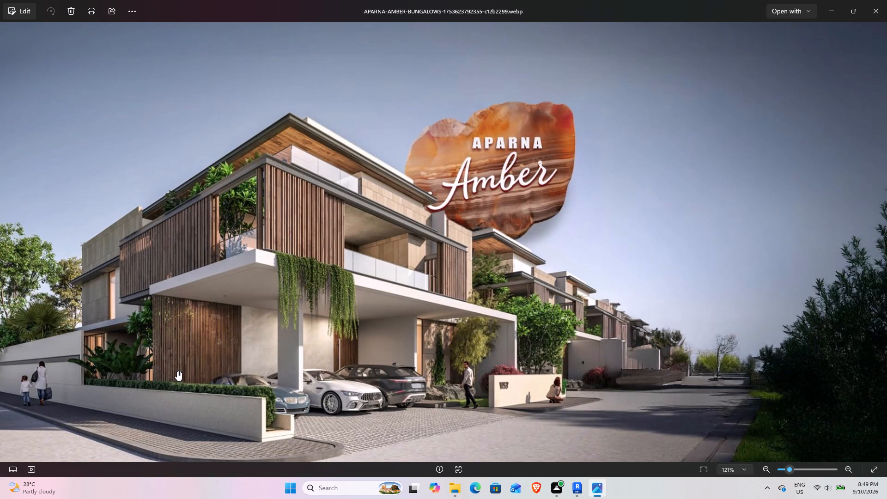
{"action": "key", "text": "alt+Tab"}
{"action": "scroll", "coordinate": [402, 299], "scroll_direction": "up", "scroll_amount": 4}
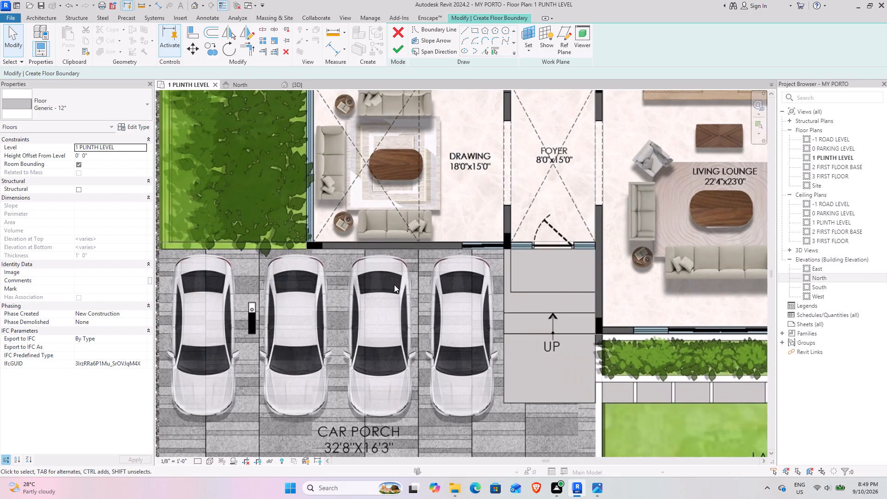
{"action": "key", "text": "alt+Tab"}
{"action": "key", "text": "alt+Tab"}
{"action": "scroll", "coordinate": [322, 271], "scroll_direction": "down", "scroll_amount": 4}
{"action": "middle_click_drag", "start_coordinate": [279, 288], "coordinate": [353, 272]}
{"action": "key", "text": "alt+Tab"}
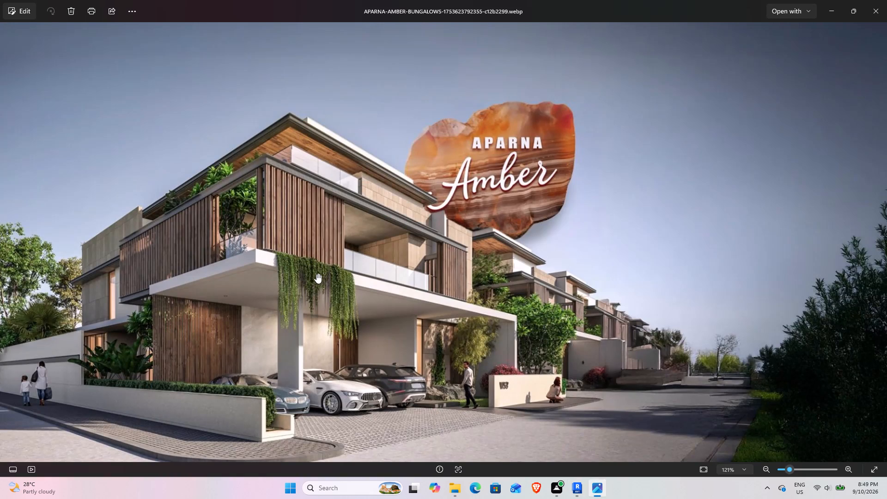
{"action": "key", "text": "alt+Tab"}
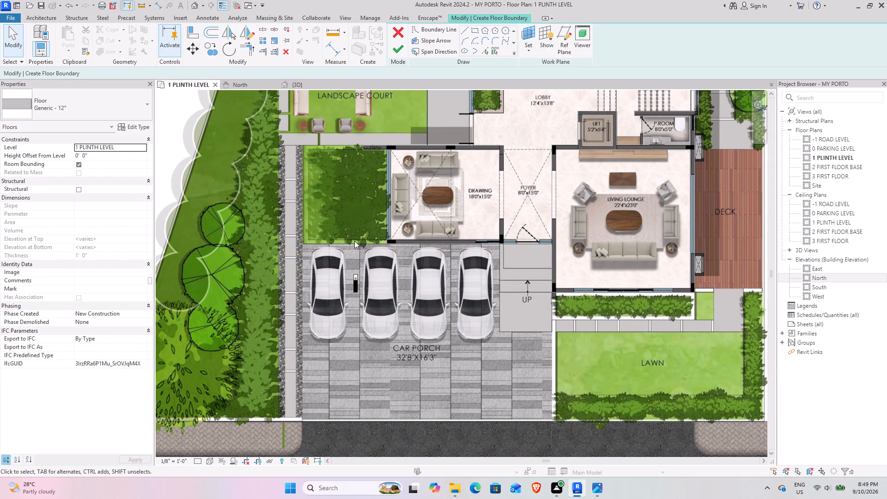
{"action": "scroll", "coordinate": [321, 249], "scroll_direction": "down", "scroll_amount": 1}
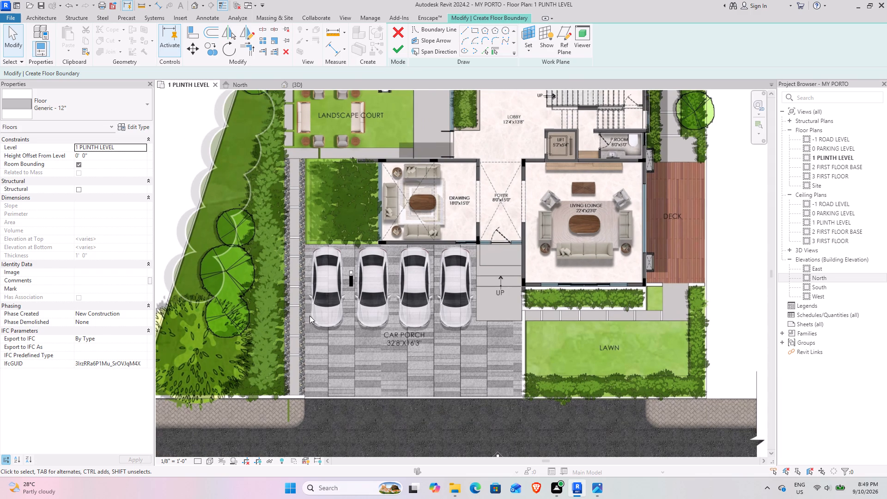
{"action": "middle_click_drag", "start_coordinate": [295, 348], "coordinate": [274, 391]}
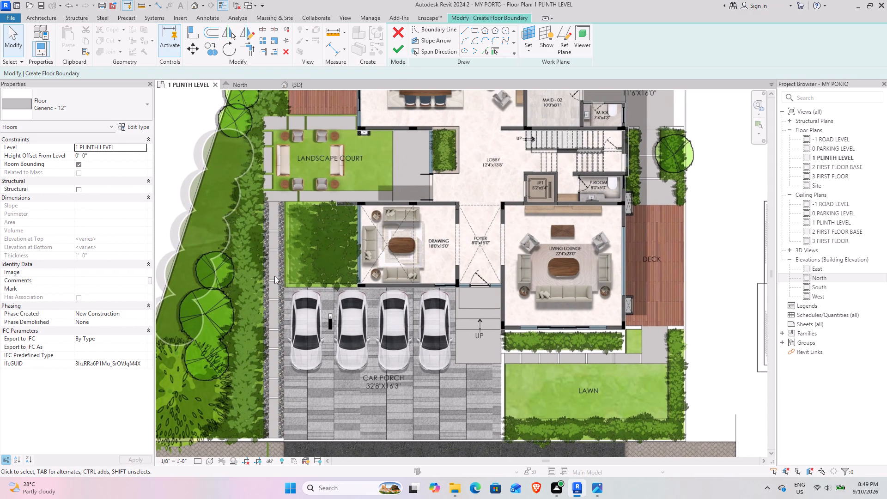
{"action": "key", "text": "alt+Tab"}
{"action": "key", "text": "alt+Tab"}
{"action": "key", "text": "alt+Tab"}
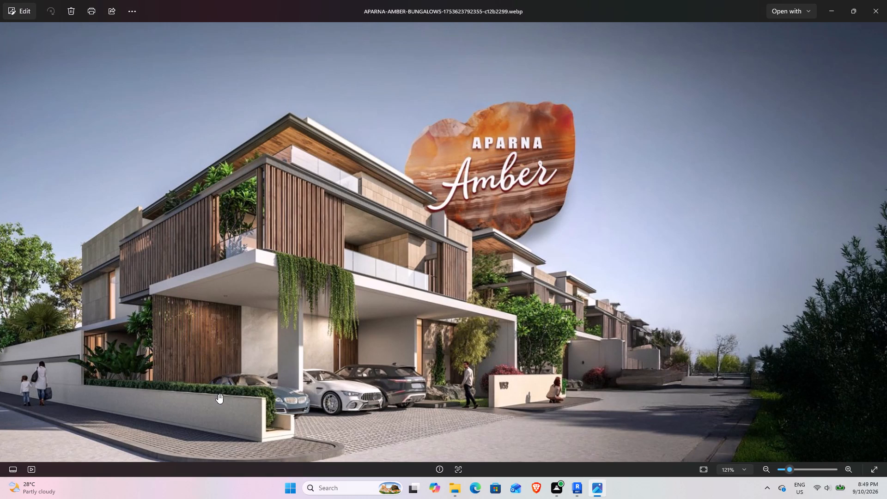
{"action": "key", "text": "alt+Tab"}
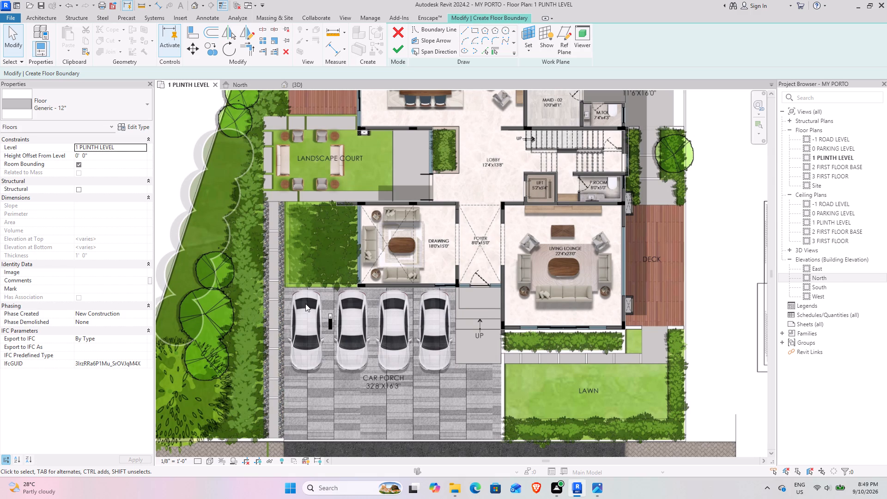
Examine the floor edge on the plan from the landscape court around the living lounge, side deck, entry steps and car porch.
{"action": "scroll", "coordinate": [286, 219], "scroll_direction": "up", "scroll_amount": 3}
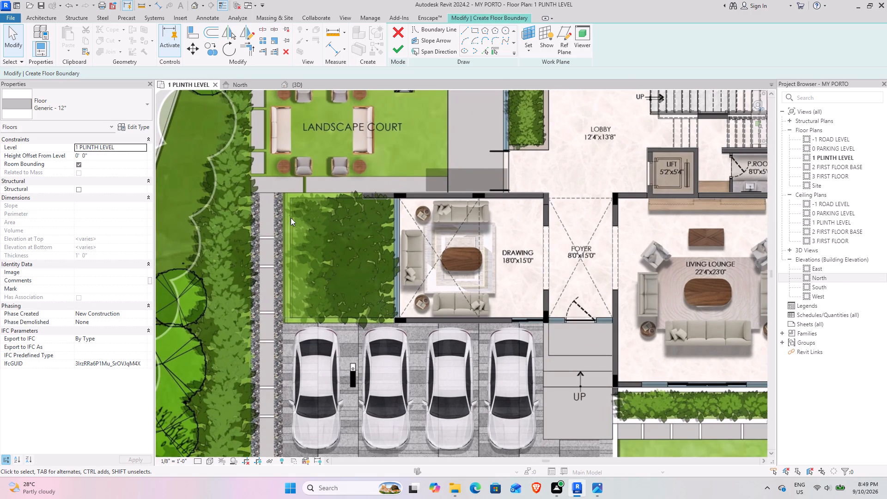
{"action": "middle_click_drag", "start_coordinate": [346, 198], "coordinate": [336, 248]}
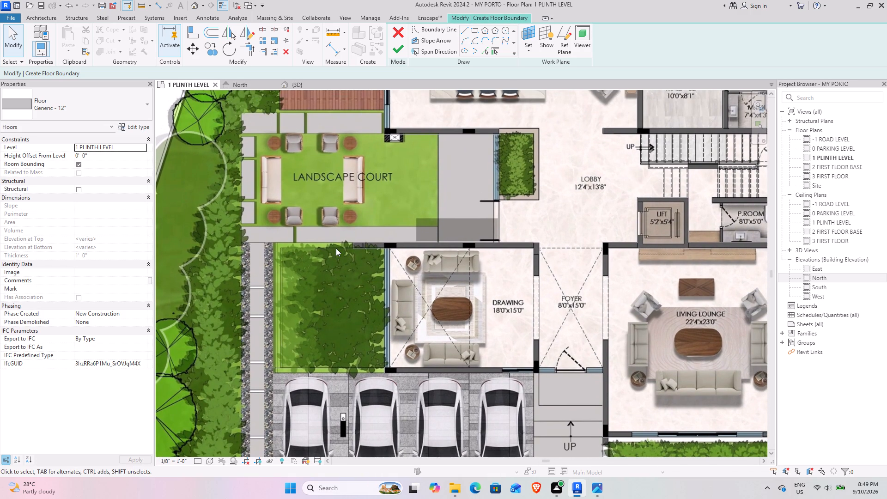
{"action": "middle_click_drag", "start_coordinate": [443, 178], "coordinate": [425, 210]}
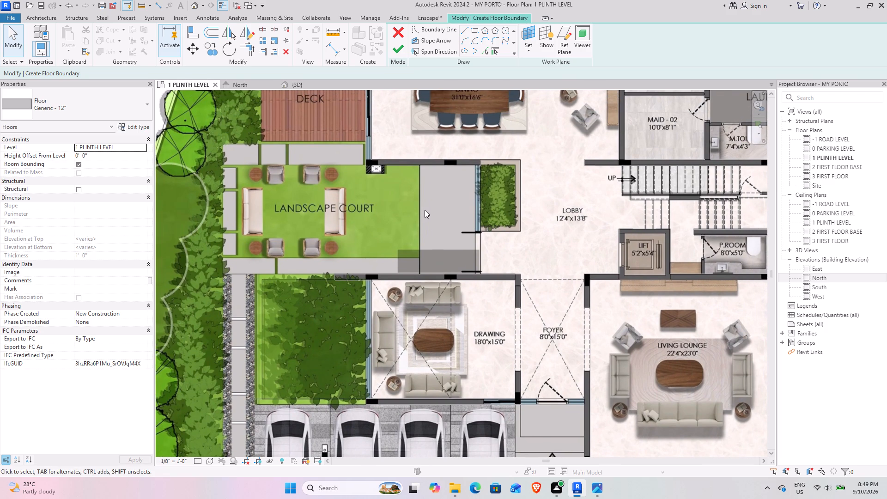
{"action": "scroll", "coordinate": [367, 149], "scroll_direction": "up", "scroll_amount": 4}
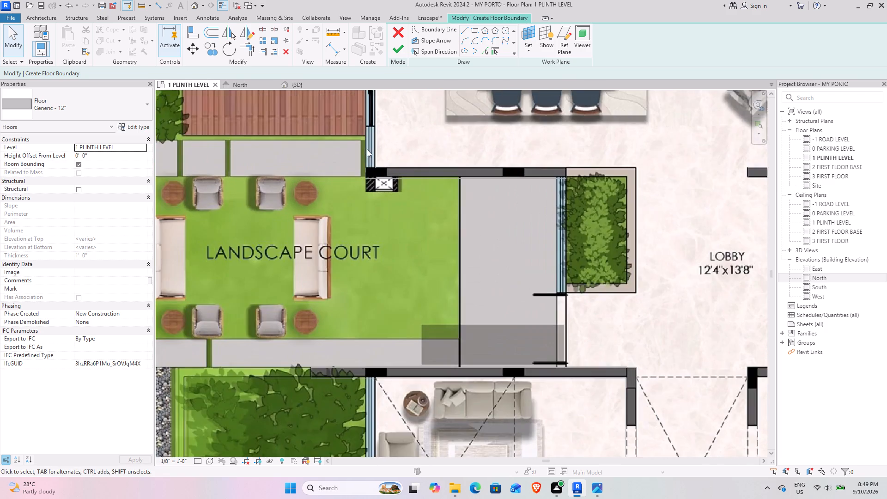
{"action": "scroll", "coordinate": [391, 175], "scroll_direction": "up", "scroll_amount": 3}
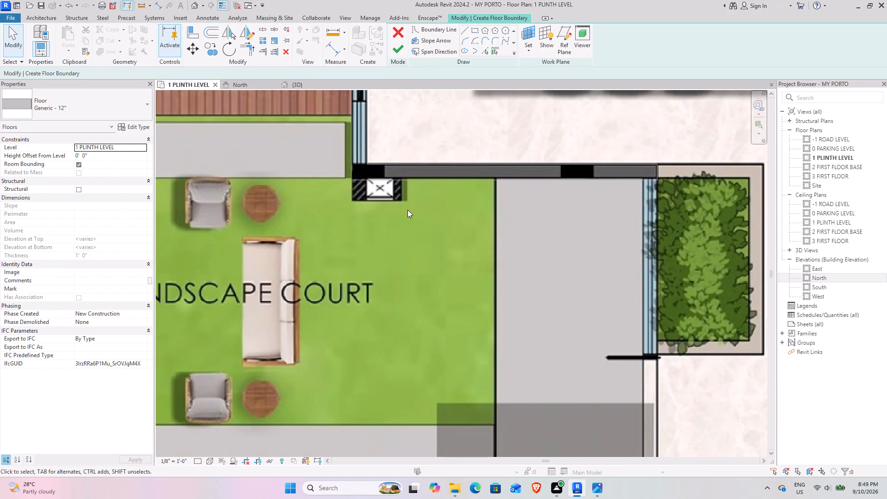
{"action": "scroll", "coordinate": [400, 222], "scroll_direction": "down", "scroll_amount": 7}
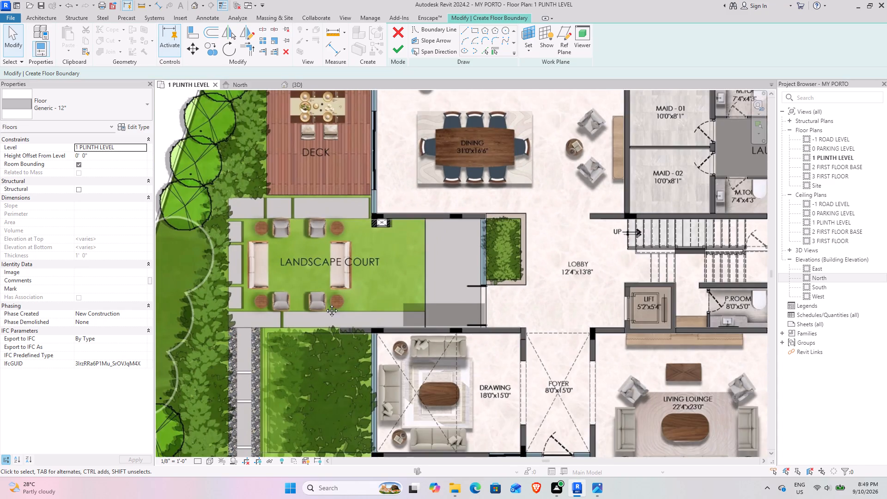
{"action": "middle_click_drag", "start_coordinate": [323, 312], "coordinate": [367, 134]}
{"action": "middle_click_drag", "start_coordinate": [328, 297], "coordinate": [219, 220]}
{"action": "middle_click_drag", "start_coordinate": [425, 298], "coordinate": [236, 332]}
{"action": "scroll", "coordinate": [411, 298], "scroll_direction": "down", "scroll_amount": 2}
{"action": "middle_click_drag", "start_coordinate": [353, 307], "coordinate": [369, 331]}
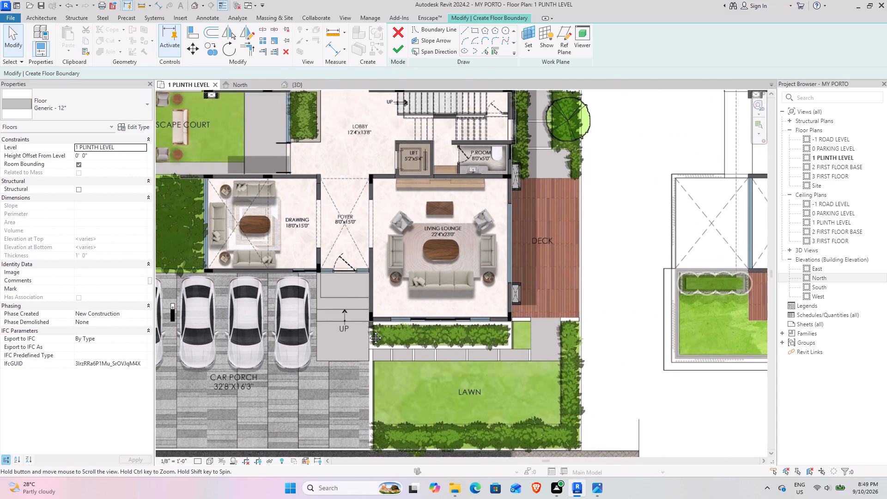
{"action": "middle_click_drag", "start_coordinate": [369, 331], "coordinate": [367, 345]}
{"action": "scroll", "coordinate": [486, 333], "scroll_direction": "up", "scroll_amount": 3}
{"action": "middle_click_drag", "start_coordinate": [584, 278], "coordinate": [544, 342]}
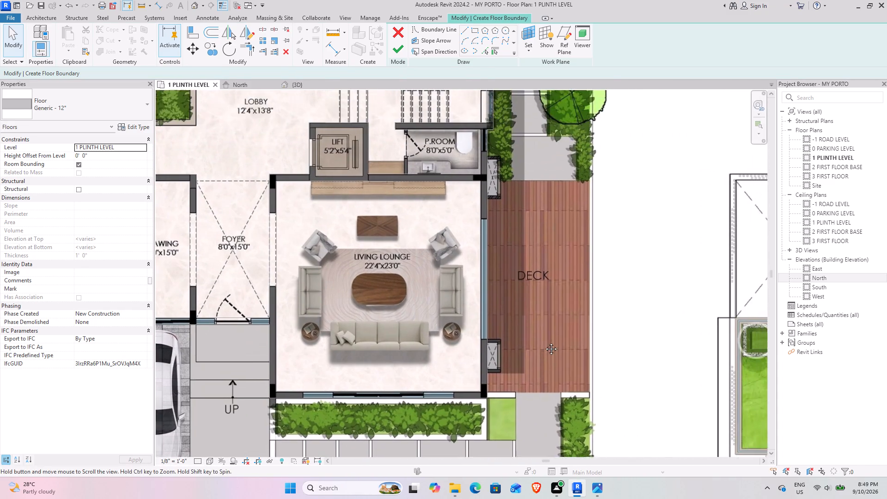
{"action": "middle_click_drag", "start_coordinate": [544, 342], "coordinate": [544, 343]}
{"action": "scroll", "coordinate": [473, 316], "scroll_direction": "down", "scroll_amount": 4}
{"action": "middle_click_drag", "start_coordinate": [346, 319], "coordinate": [443, 182]}
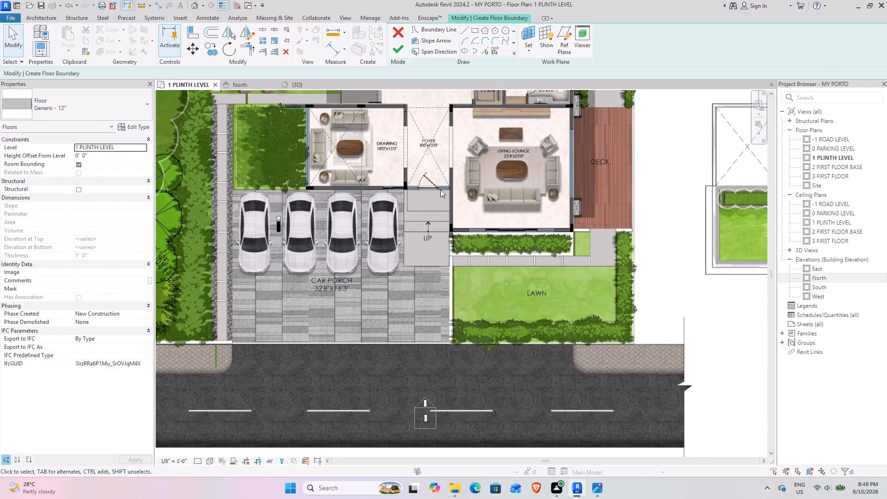
{"action": "middle_click_drag", "start_coordinate": [440, 189], "coordinate": [360, 313]}
{"action": "middle_click_drag", "start_coordinate": [565, 195], "coordinate": [524, 273]}
Examine the floor edge on the plan around the laundry services, utility, kitchen, water feature, dining deck and landscape court.
{"action": "scroll", "coordinate": [473, 158], "scroll_direction": "up", "scroll_amount": 2}
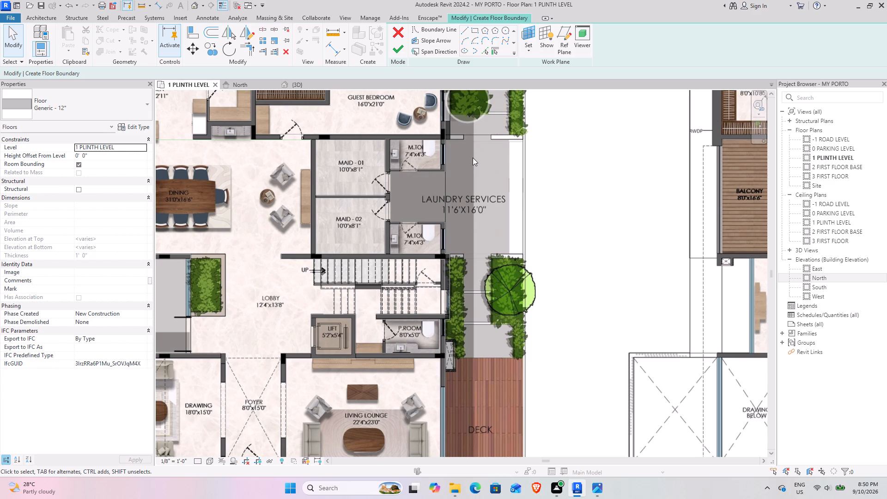
{"action": "scroll", "coordinate": [473, 158], "scroll_direction": "up", "scroll_amount": 1}
{"action": "scroll", "coordinate": [394, 186], "scroll_direction": "down", "scroll_amount": 5}
{"action": "middle_click_drag", "start_coordinate": [221, 183], "coordinate": [295, 262]}
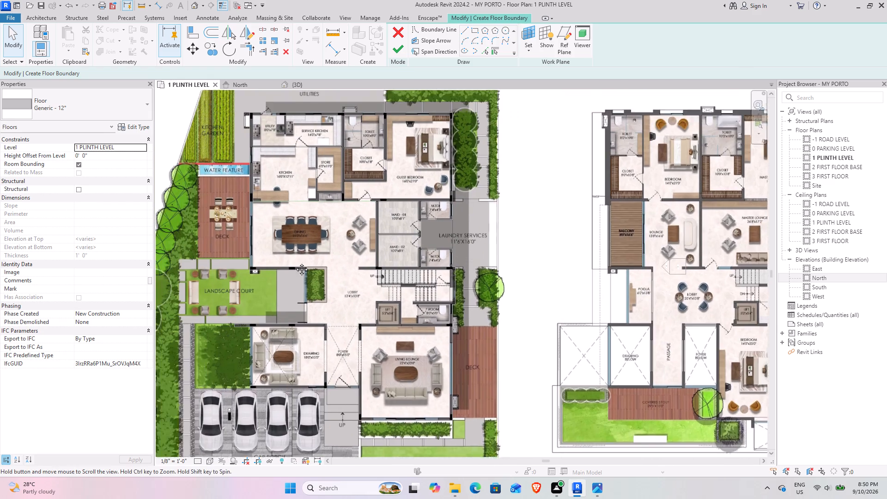
{"action": "middle_click_drag", "start_coordinate": [295, 262], "coordinate": [304, 287]}
{"action": "scroll", "coordinate": [275, 192], "scroll_direction": "up", "scroll_amount": 9}
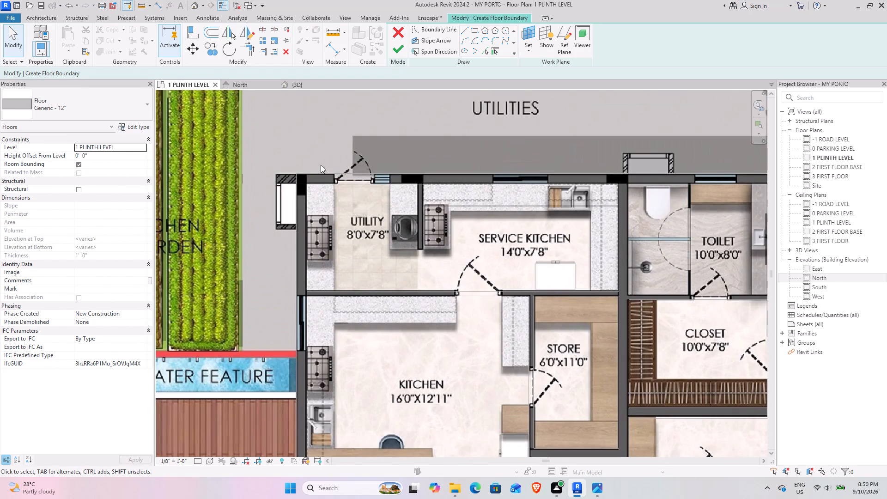
{"action": "scroll", "coordinate": [294, 278], "scroll_direction": "down", "scroll_amount": 4}
{"action": "middle_click_drag", "start_coordinate": [295, 300], "coordinate": [351, 189]}
{"action": "scroll", "coordinate": [266, 243], "scroll_direction": "up", "scroll_amount": 2}
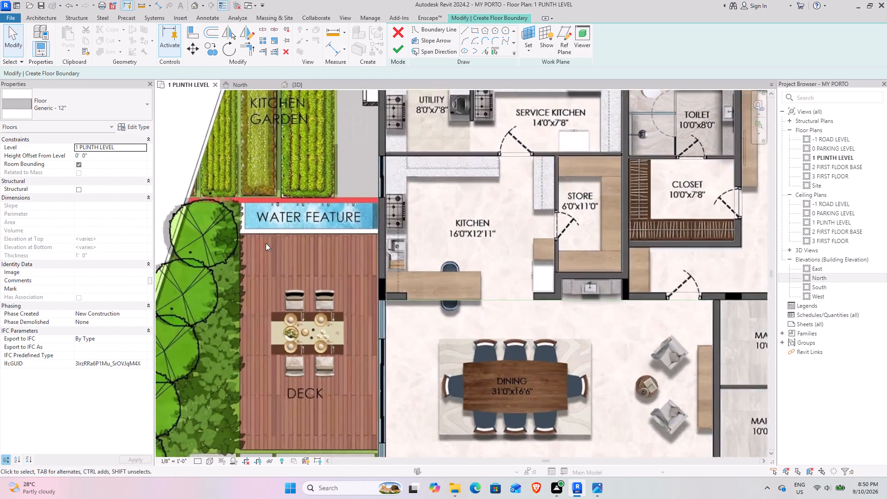
{"action": "scroll", "coordinate": [266, 243], "scroll_direction": "up", "scroll_amount": 2}
{"action": "scroll", "coordinate": [385, 278], "scroll_direction": "down", "scroll_amount": 4}
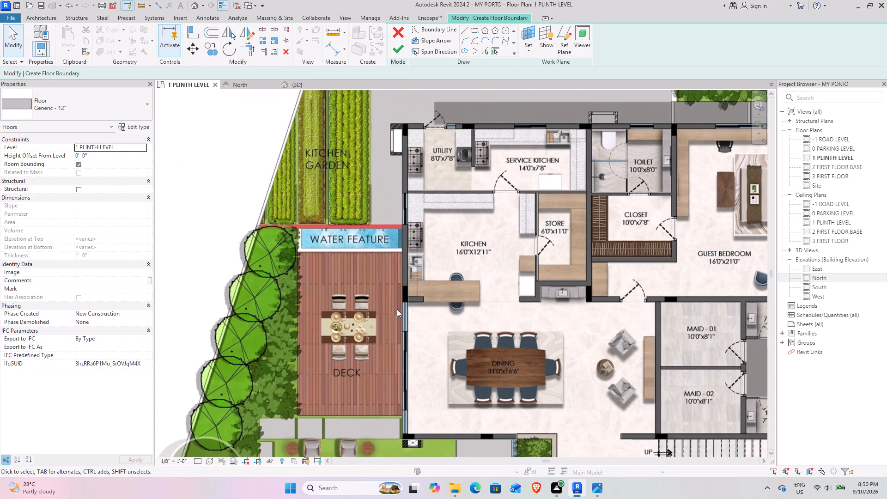
{"action": "middle_click_drag", "start_coordinate": [386, 318], "coordinate": [346, 206]}
{"action": "middle_click_drag", "start_coordinate": [345, 310], "coordinate": [342, 295]}
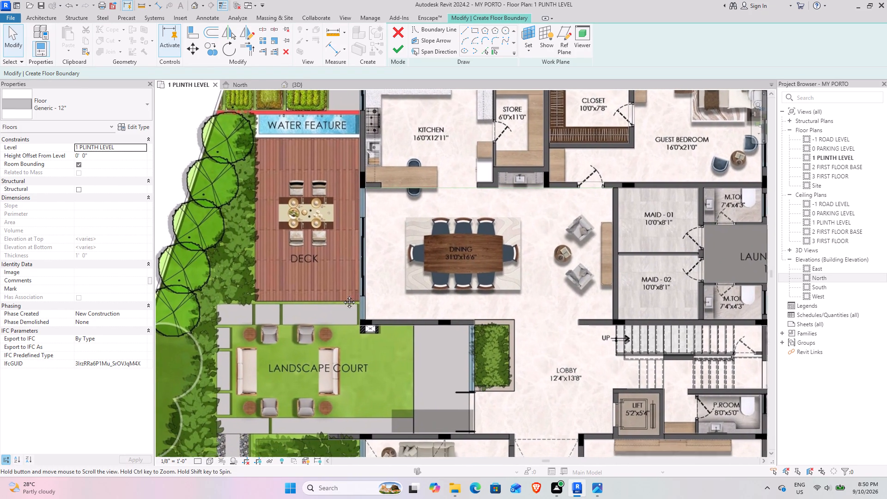
{"action": "middle_click_drag", "start_coordinate": [342, 295], "coordinate": [346, 264]}
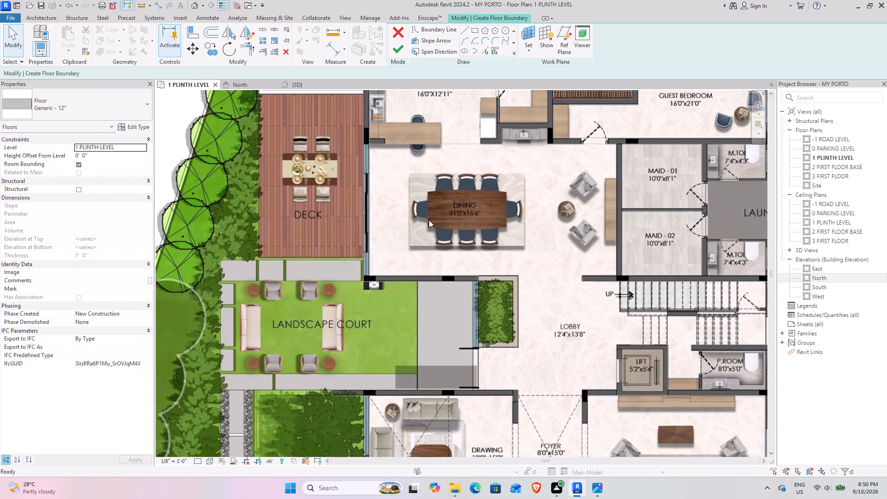
{"action": "scroll", "coordinate": [415, 201], "scroll_direction": "down", "scroll_amount": 2}
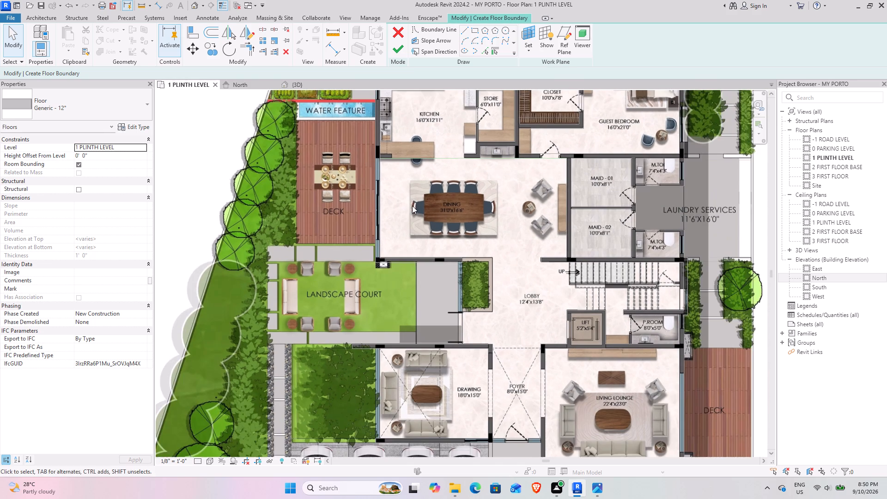
{"action": "middle_click_drag", "start_coordinate": [427, 258], "coordinate": [361, 172]}
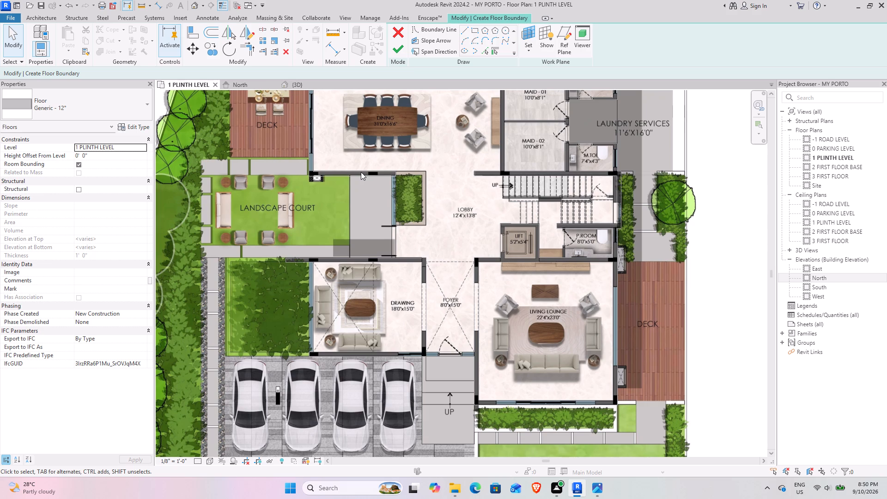
Examine the drawing room and its planted court on the plan and check them against the exterior render.
{"action": "scroll", "coordinate": [343, 351], "scroll_direction": "up", "scroll_amount": 4}
{"action": "scroll", "coordinate": [271, 332], "scroll_direction": "up", "scroll_amount": 3}
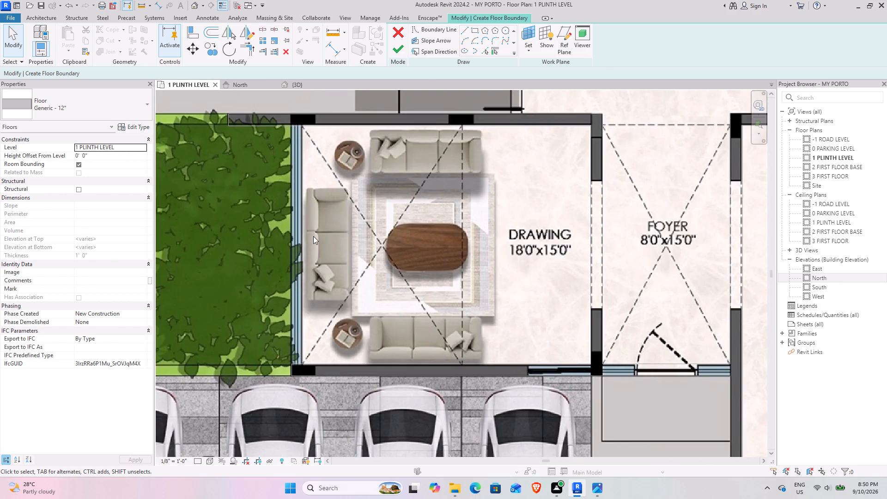
{"action": "scroll", "coordinate": [310, 237], "scroll_direction": "down", "scroll_amount": 6}
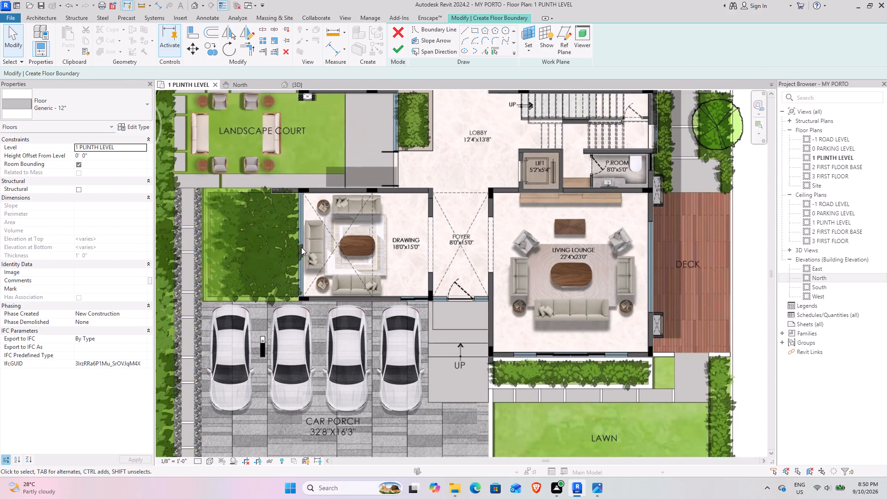
{"action": "middle_click_drag", "start_coordinate": [345, 203], "coordinate": [337, 302]}
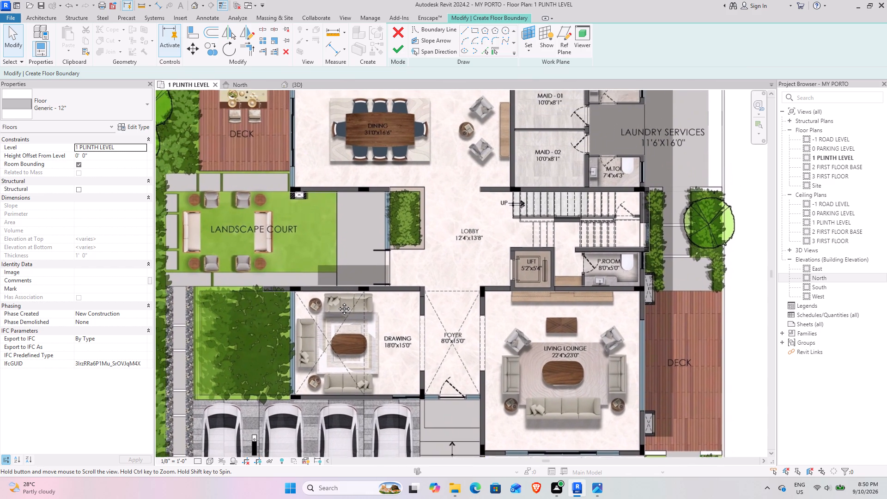
{"action": "middle_click_drag", "start_coordinate": [337, 302], "coordinate": [338, 303]}
{"action": "key", "text": "alt+Tab"}
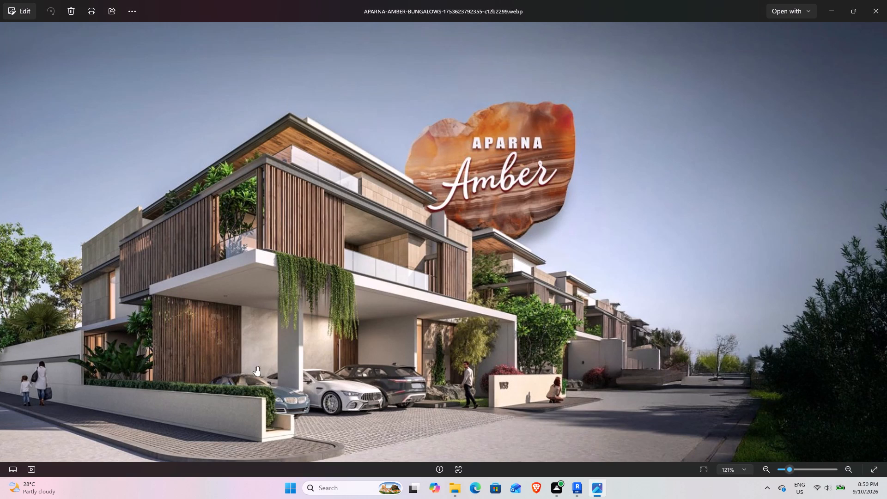
{"action": "key", "text": "alt+Tab"}
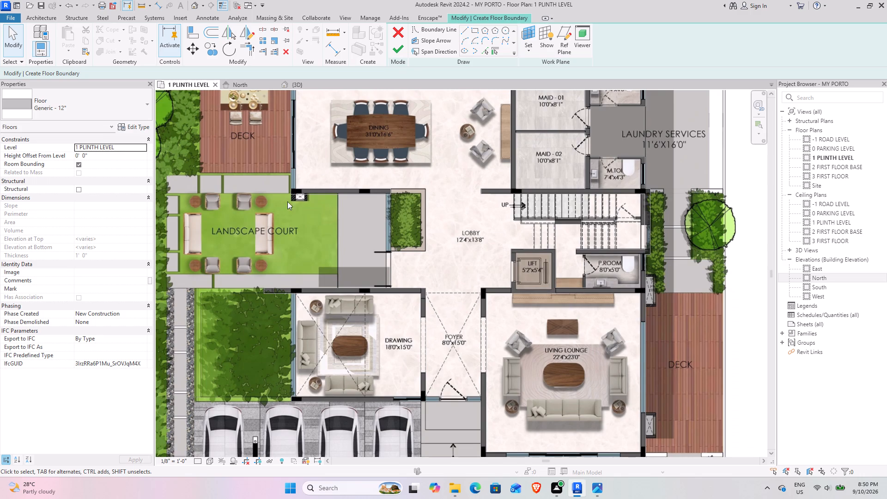
Draw the first floor boundary line from the utility's outer wall corner along the kitchen wall to the water feature's kitchen garden edge.
{"action": "scroll", "coordinate": [286, 203], "scroll_direction": "down", "scroll_amount": 4}
{"action": "middle_click_drag", "start_coordinate": [275, 201], "coordinate": [286, 255]}
{"action": "middle_click_drag", "start_coordinate": [316, 170], "coordinate": [307, 246]}
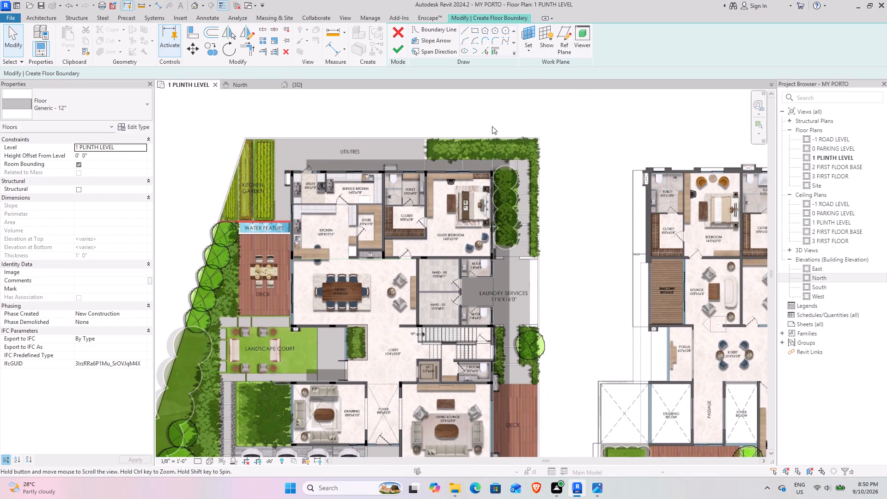
{"action": "left_click", "coordinate": [466, 30]}
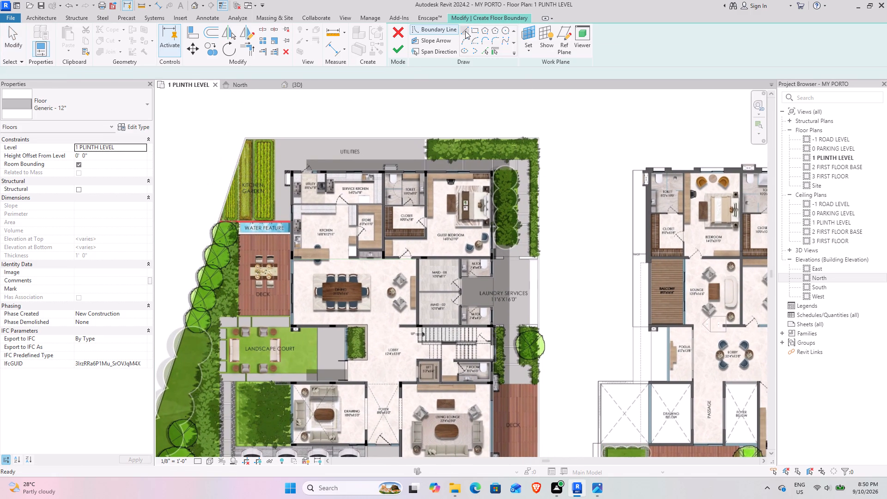
{"action": "scroll", "coordinate": [310, 165], "scroll_direction": "up", "scroll_amount": 7}
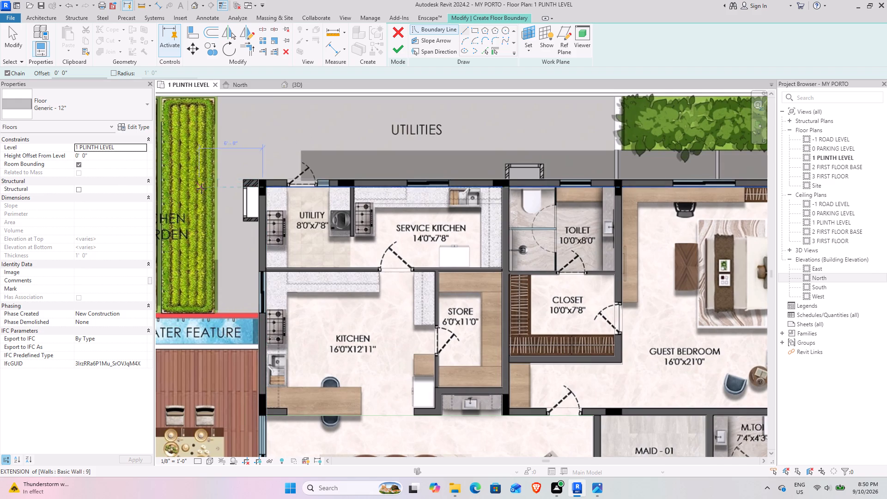
{"action": "scroll", "coordinate": [256, 180], "scroll_direction": "up", "scroll_amount": 4}
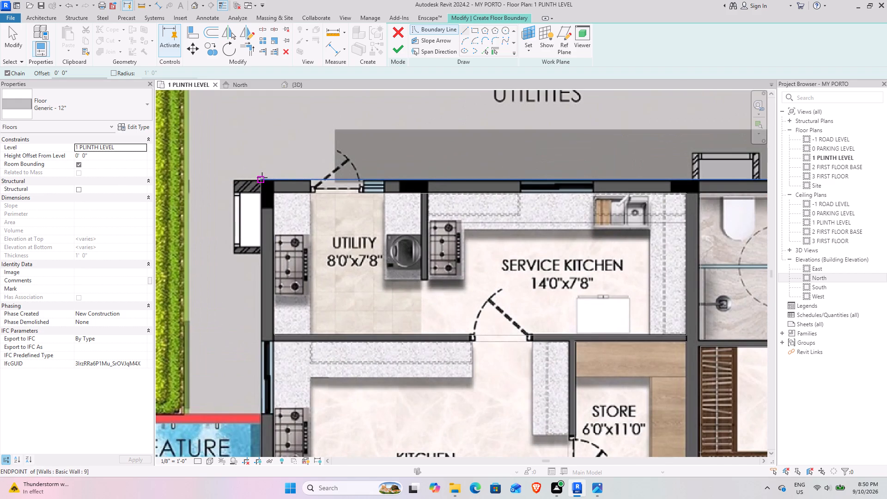
{"action": "left_click", "coordinate": [262, 177]}
{"action": "scroll", "coordinate": [275, 210], "scroll_direction": "down", "scroll_amount": 4}
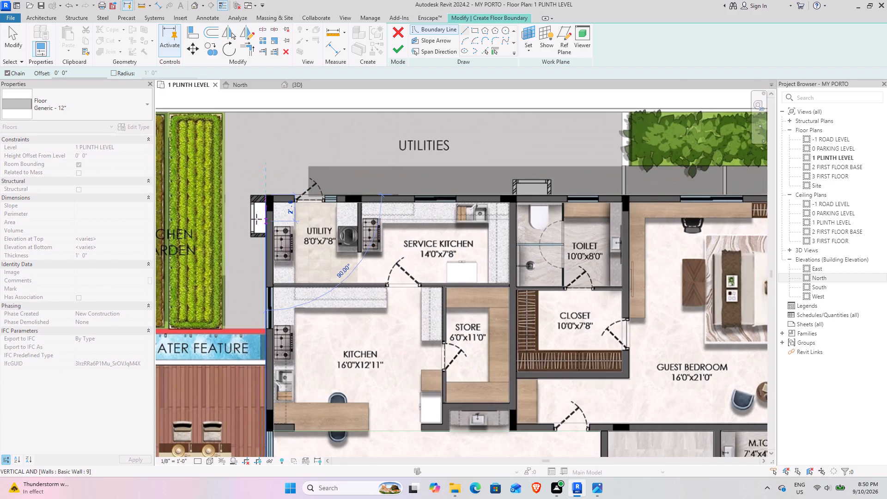
{"action": "middle_click_drag", "start_coordinate": [283, 280], "coordinate": [325, 189]}
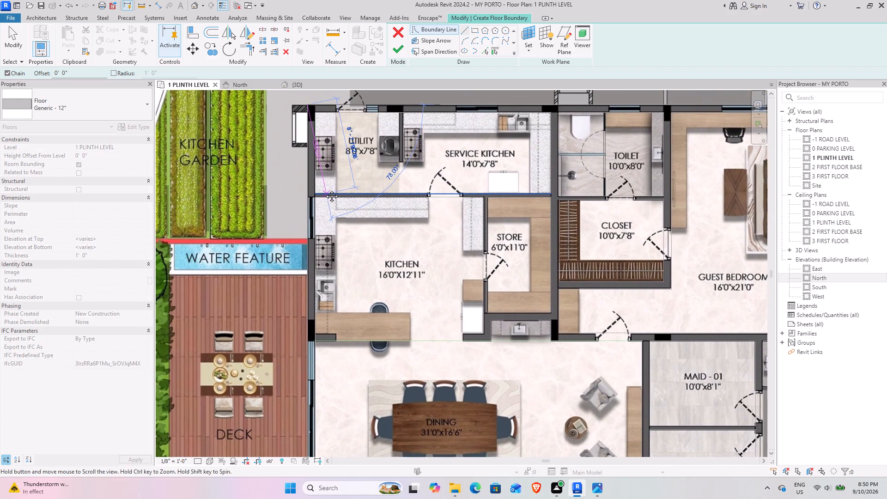
{"action": "middle_click_drag", "start_coordinate": [325, 189], "coordinate": [323, 190]}
{"action": "middle_click_drag", "start_coordinate": [315, 330], "coordinate": [324, 296]}
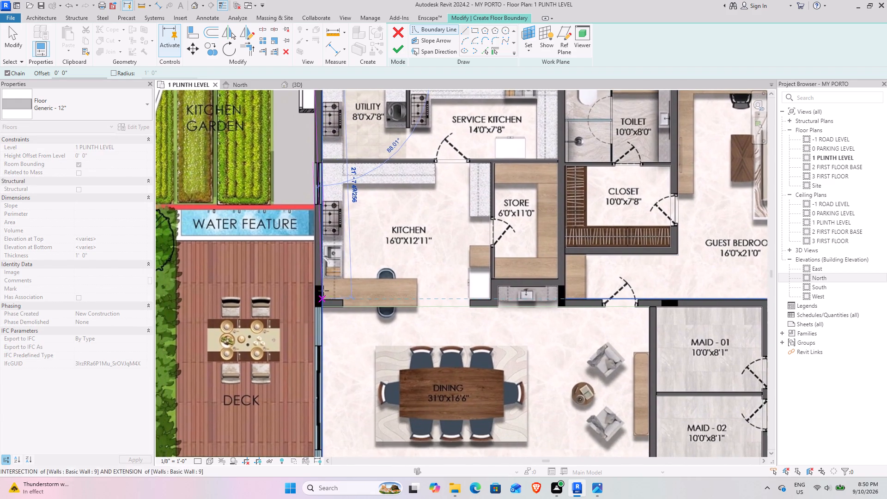
{"action": "scroll", "coordinate": [316, 231], "scroll_direction": "up", "scroll_amount": 7}
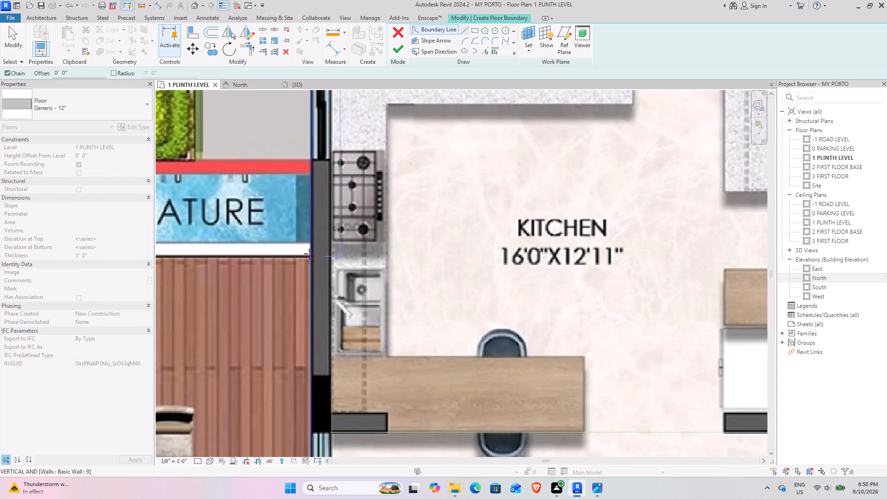
{"action": "scroll", "coordinate": [309, 254], "scroll_direction": "down", "scroll_amount": 4}
{"action": "middle_click_drag", "start_coordinate": [309, 251], "coordinate": [507, 257]}
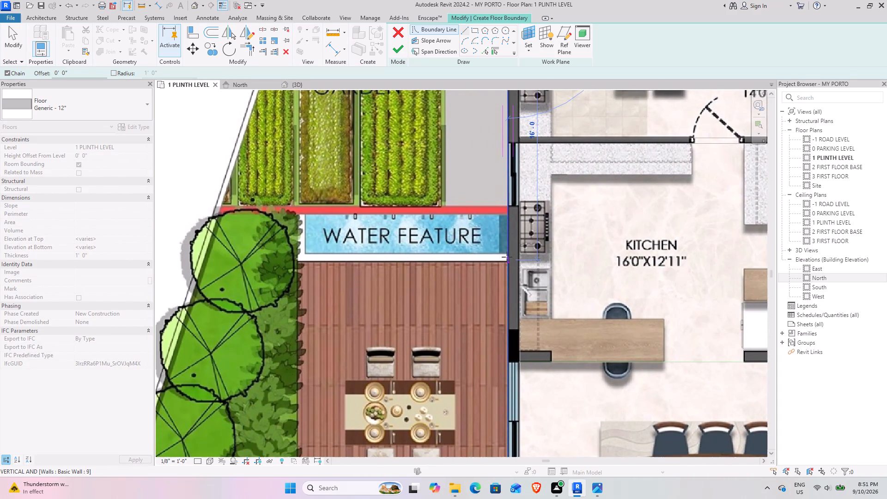
{"action": "scroll", "coordinate": [507, 250], "scroll_direction": "down", "scroll_amount": 3}
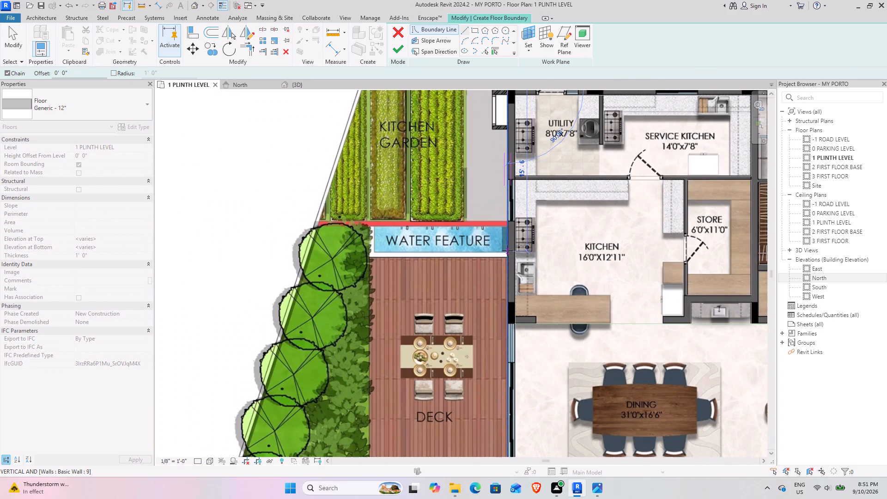
{"action": "middle_click_drag", "start_coordinate": [507, 250], "coordinate": [506, 325]}
{"action": "scroll", "coordinate": [504, 298], "scroll_direction": "down", "scroll_amount": 4}
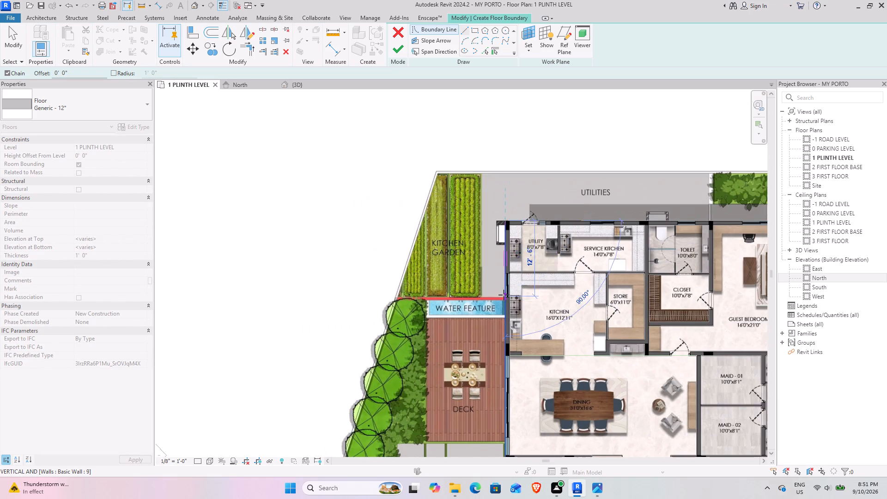
{"action": "scroll", "coordinate": [503, 293], "scroll_direction": "up", "scroll_amount": 4}
{"action": "middle_click_drag", "start_coordinate": [502, 292], "coordinate": [508, 197]}
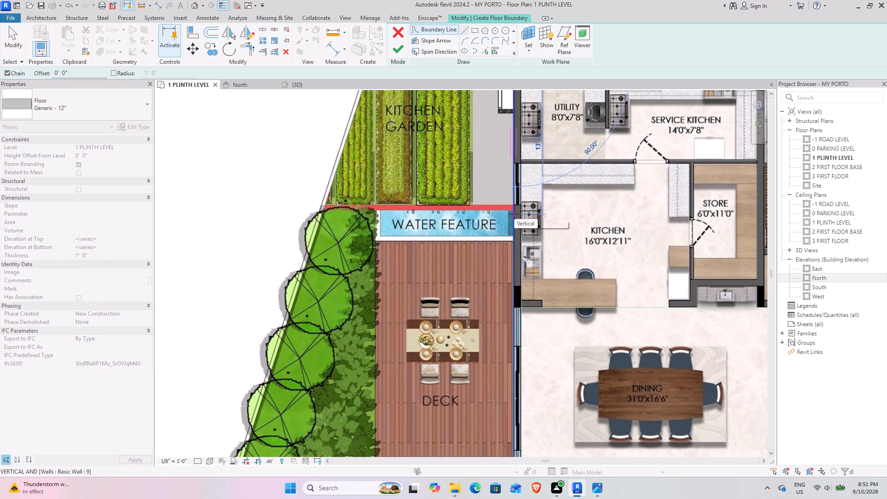
{"action": "scroll", "coordinate": [514, 207], "scroll_direction": "up", "scroll_amount": 9}
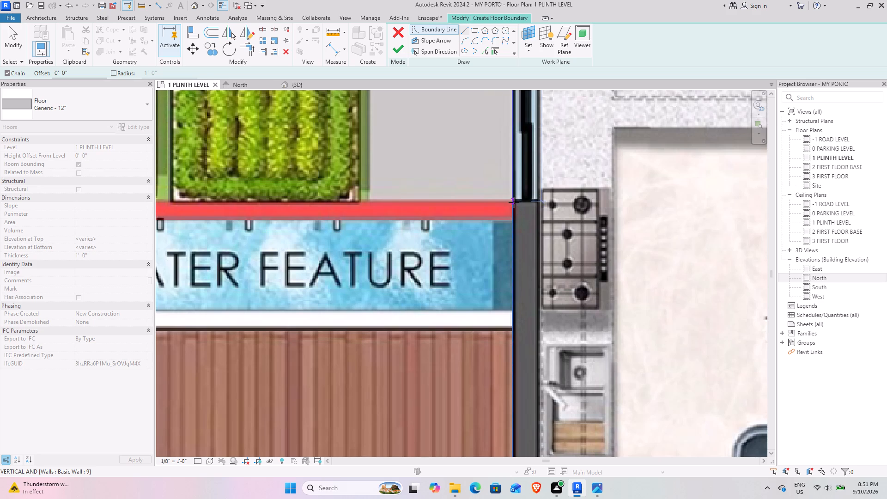
{"action": "left_click", "coordinate": [514, 202]}
Draw the floor boundary around the water feature, about 13'-1" long and 3'-5" wide, returning to the kitchen's outer wall.
{"action": "scroll", "coordinate": [435, 211], "scroll_direction": "down", "scroll_amount": 4}
{"action": "middle_click_drag", "start_coordinate": [410, 193], "coordinate": [433, 193]}
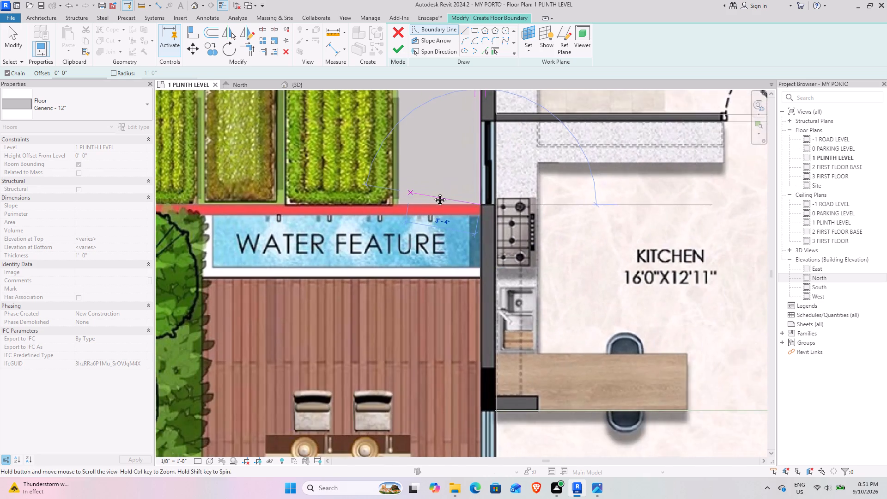
{"action": "middle_click_drag", "start_coordinate": [433, 193], "coordinate": [525, 179]}
{"action": "scroll", "coordinate": [315, 191], "scroll_direction": "up", "scroll_amount": 4}
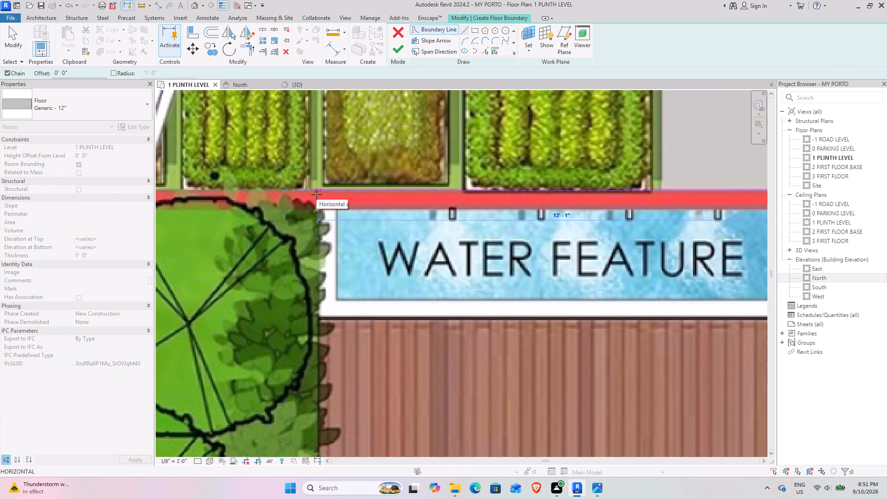
{"action": "left_click", "coordinate": [316, 195]}
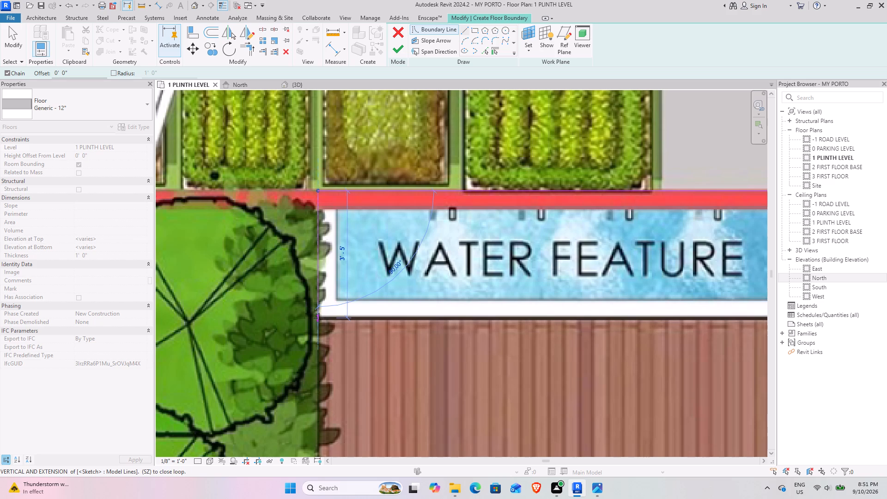
{"action": "left_click", "coordinate": [320, 318]}
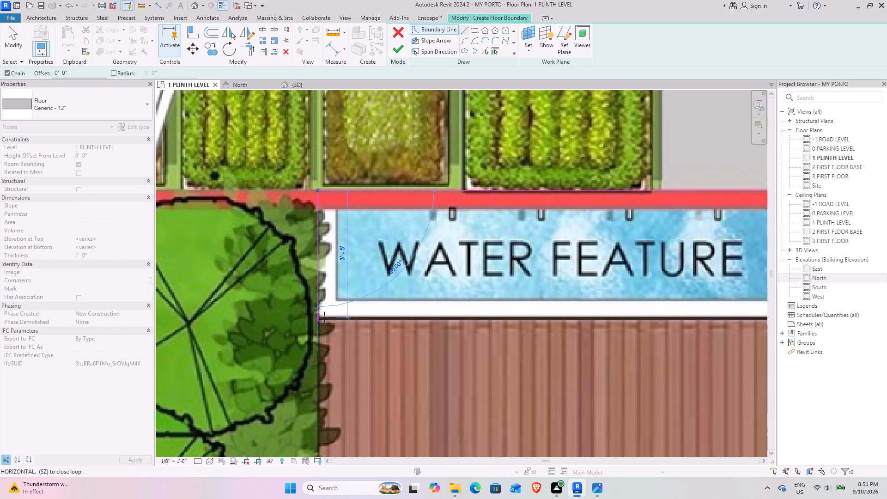
{"action": "middle_click_drag", "start_coordinate": [605, 322], "coordinate": [226, 286]}
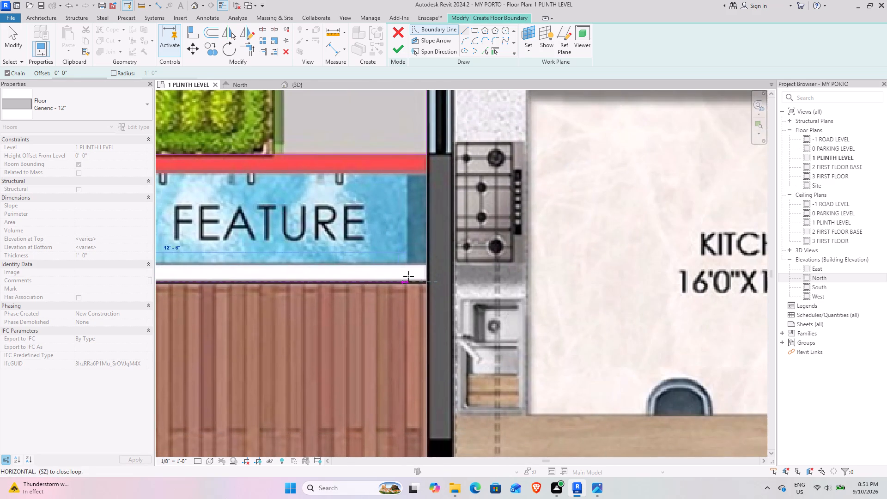
{"action": "left_click", "coordinate": [426, 282]}
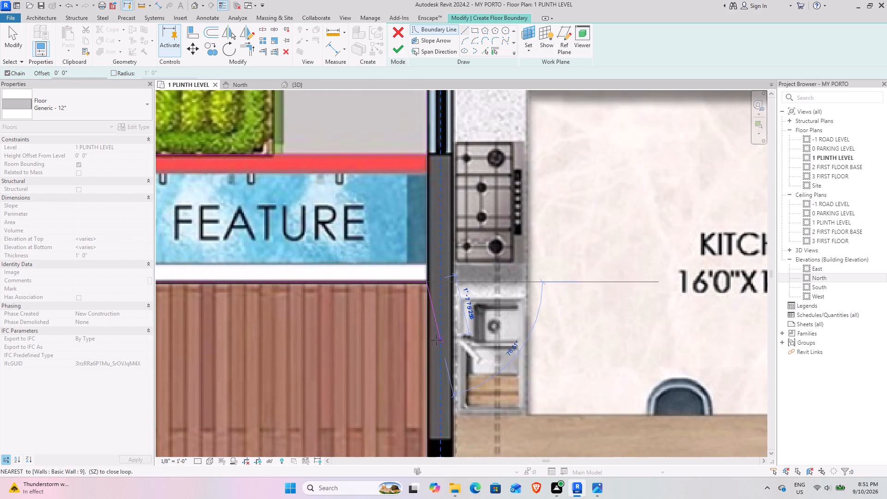
Continue the floor boundary along the kitchen and dining wall beside the deck to the dining corner at the landscape court.
{"action": "scroll", "coordinate": [436, 341], "scroll_direction": "down", "scroll_amount": 4}
{"action": "middle_click_drag", "start_coordinate": [425, 343], "coordinate": [424, 183]}
{"action": "middle_click_drag", "start_coordinate": [432, 337], "coordinate": [426, 224]}
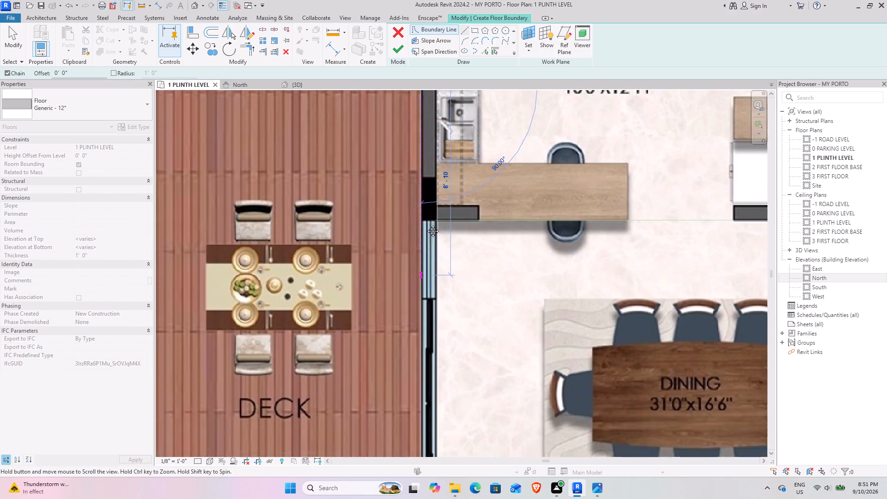
{"action": "middle_click_drag", "start_coordinate": [426, 224], "coordinate": [426, 155]}
{"action": "scroll", "coordinate": [446, 293], "scroll_direction": "down", "scroll_amount": 4}
{"action": "middle_click_drag", "start_coordinate": [433, 323], "coordinate": [411, 204]}
{"action": "scroll", "coordinate": [418, 262], "scroll_direction": "up", "scroll_amount": 7}
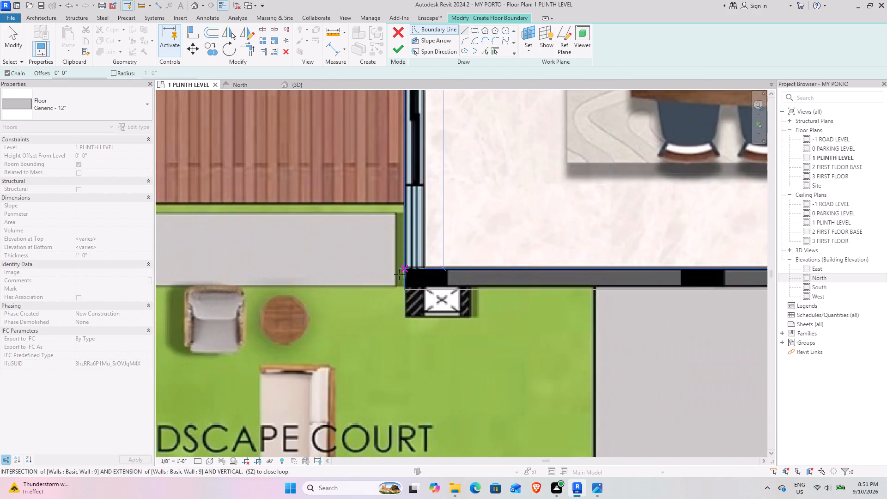
{"action": "left_click", "coordinate": [405, 294]}
Draw a boundary segment about 13'-8" long along the dining wall's landscape court face to the glazing beside the indoor planter.
{"action": "middle_click_drag", "start_coordinate": [640, 301], "coordinate": [240, 239]}
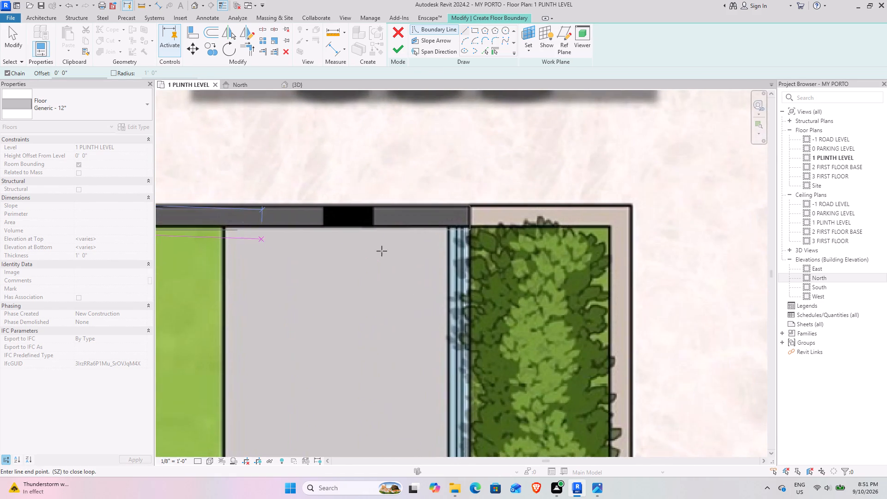
{"action": "scroll", "coordinate": [460, 259], "scroll_direction": "down", "scroll_amount": 8}
{"action": "scroll", "coordinate": [444, 238], "scroll_direction": "up", "scroll_amount": 4}
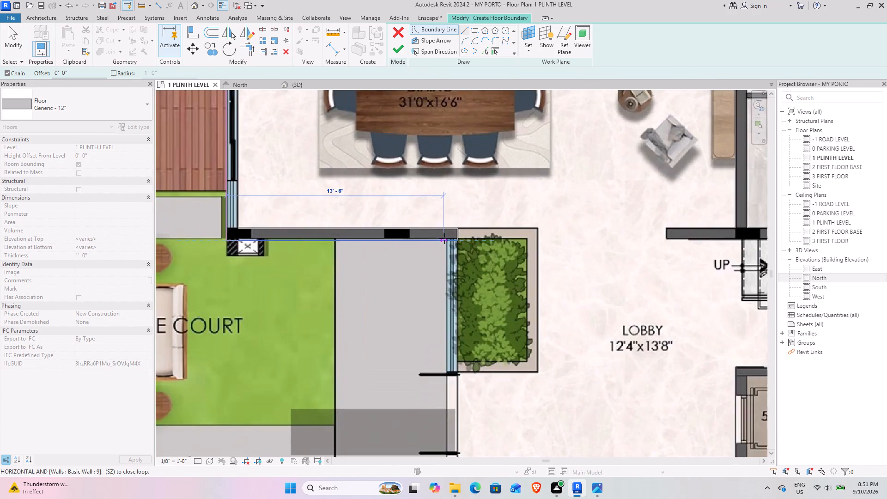
{"action": "scroll", "coordinate": [434, 238], "scroll_direction": "up", "scroll_amount": 4}
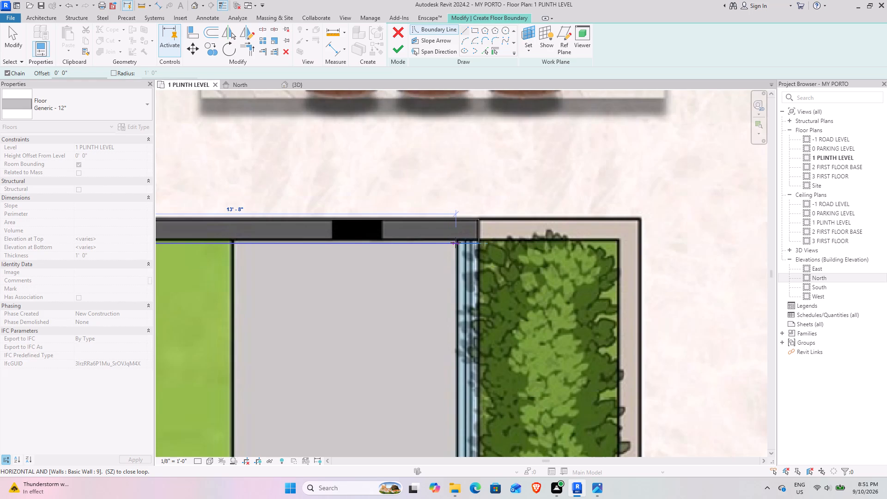
{"action": "scroll", "coordinate": [456, 243], "scroll_direction": "down", "scroll_amount": 3}
{"action": "middle_click_drag", "start_coordinate": [454, 232], "coordinate": [454, 205]}
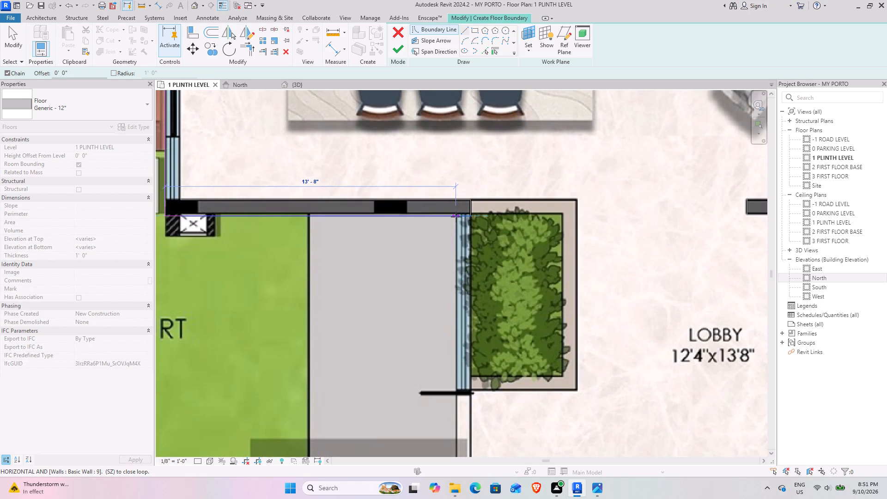
{"action": "left_click", "coordinate": [456, 217]}
Continue the floor boundary along the lobby glazing and court opening to the drawing room's landscape court wall.
{"action": "scroll", "coordinate": [458, 262], "scroll_direction": "down", "scroll_amount": 5}
{"action": "middle_click_drag", "start_coordinate": [440, 298], "coordinate": [467, 160]}
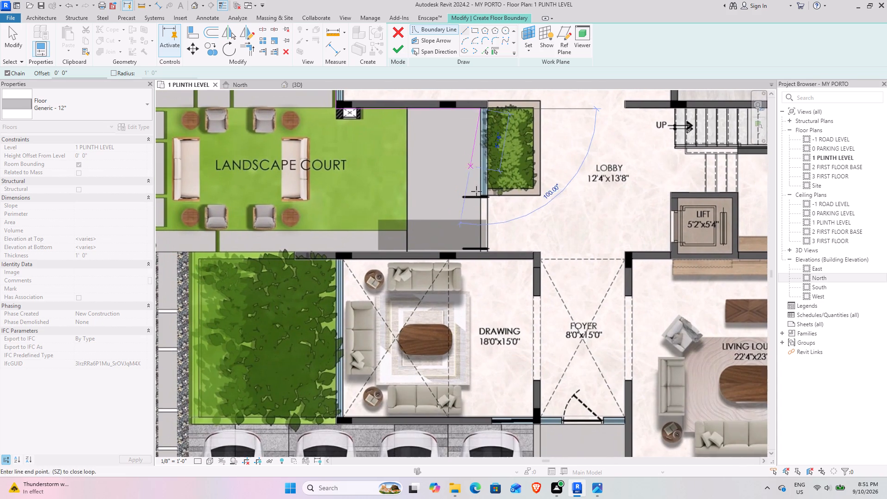
{"action": "scroll", "coordinate": [485, 242], "scroll_direction": "up", "scroll_amount": 8}
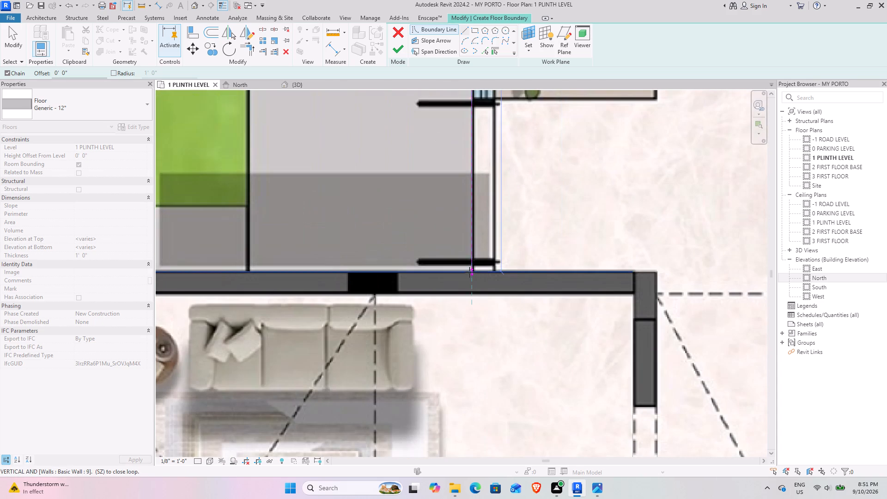
{"action": "scroll", "coordinate": [469, 240], "scroll_direction": "down", "scroll_amount": 4}
{"action": "middle_click_drag", "start_coordinate": [467, 239], "coordinate": [478, 316]}
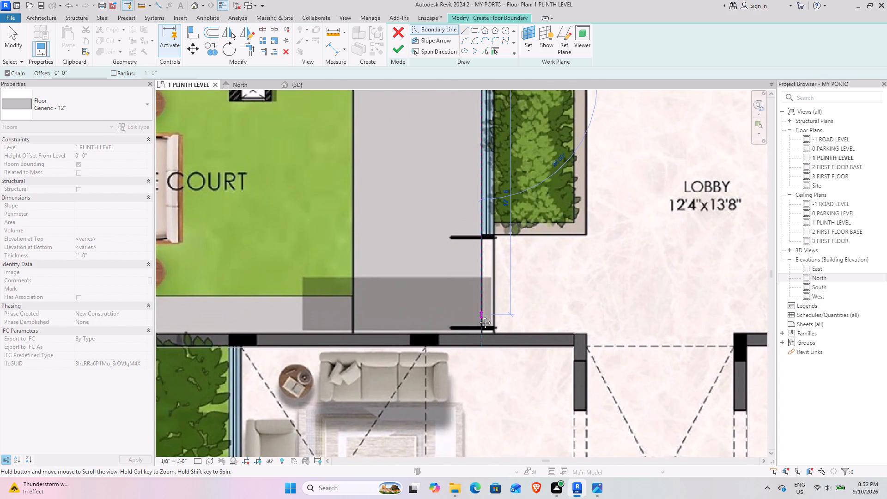
{"action": "middle_click_drag", "start_coordinate": [478, 316], "coordinate": [478, 317]}
{"action": "middle_click_drag", "start_coordinate": [476, 315], "coordinate": [489, 257]}
{"action": "scroll", "coordinate": [484, 271], "scroll_direction": "up", "scroll_amount": 3}
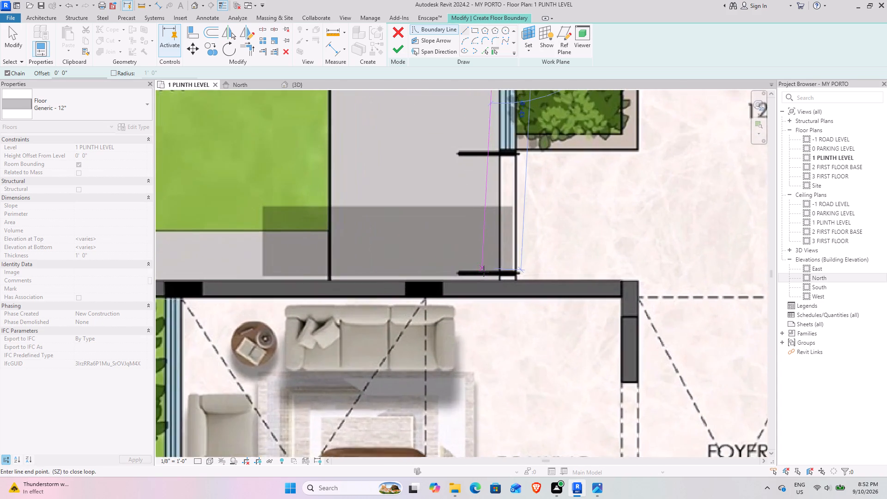
{"action": "left_click", "coordinate": [507, 282]}
Run the boundary along the drawing room's court wall, around its projecting end, and back about 3'-11" to the glazing.
{"action": "scroll", "coordinate": [378, 281], "scroll_direction": "down", "scroll_amount": 3}
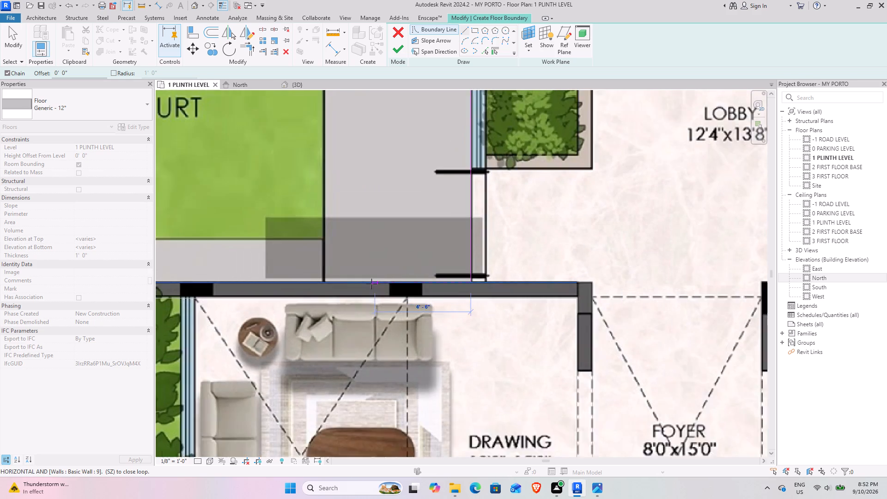
{"action": "middle_click_drag", "start_coordinate": [337, 278], "coordinate": [532, 217]}
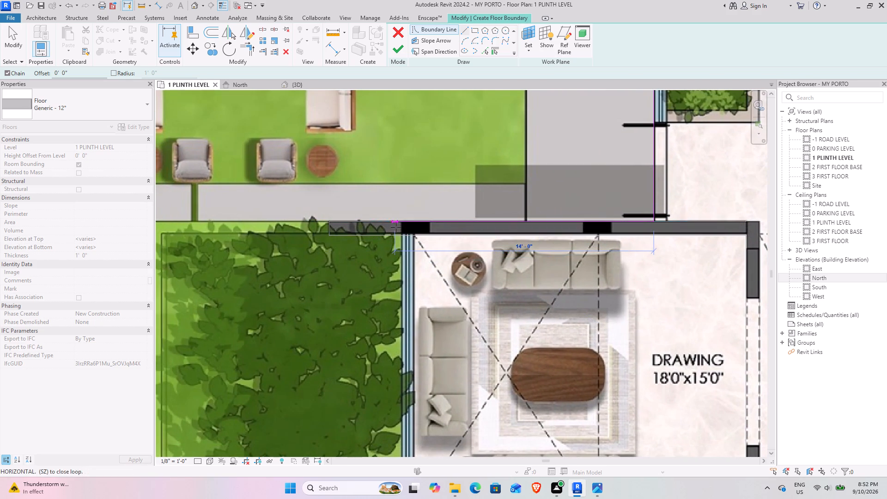
{"action": "scroll", "coordinate": [325, 218], "scroll_direction": "up", "scroll_amount": 3}
{"action": "left_click", "coordinate": [328, 222]}
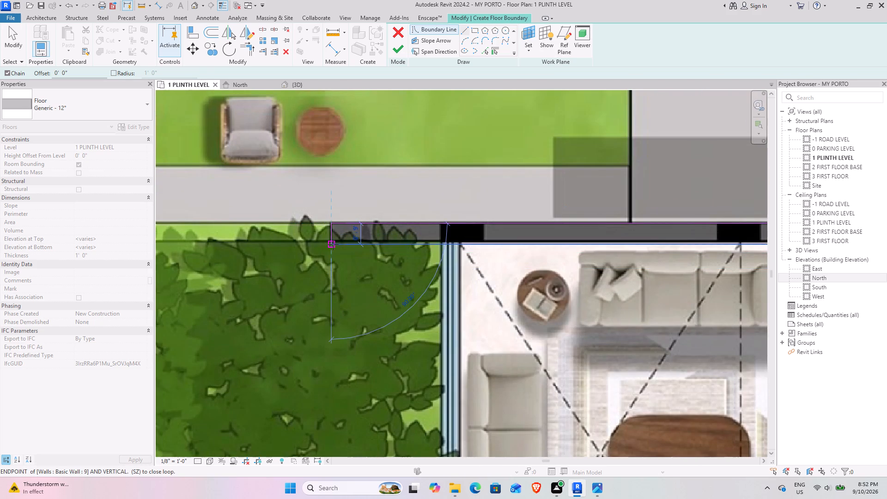
{"action": "left_click", "coordinate": [333, 244]}
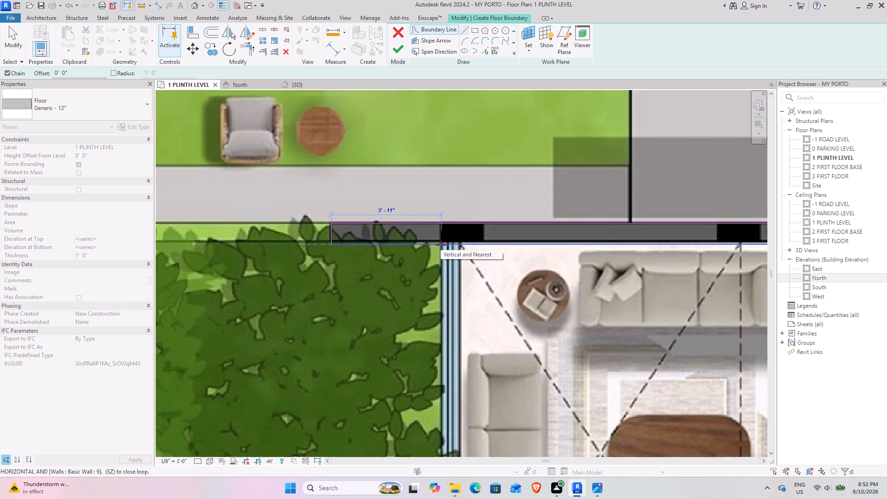
{"action": "left_click", "coordinate": [441, 245]}
Run the boundary down the drawing room glazing, along the car porch wall, and about 27'-3" across the foyer entrance to the lounge wall.
{"action": "scroll", "coordinate": [440, 288], "scroll_direction": "down", "scroll_amount": 3}
{"action": "middle_click_drag", "start_coordinate": [438, 311], "coordinate": [442, 141]}
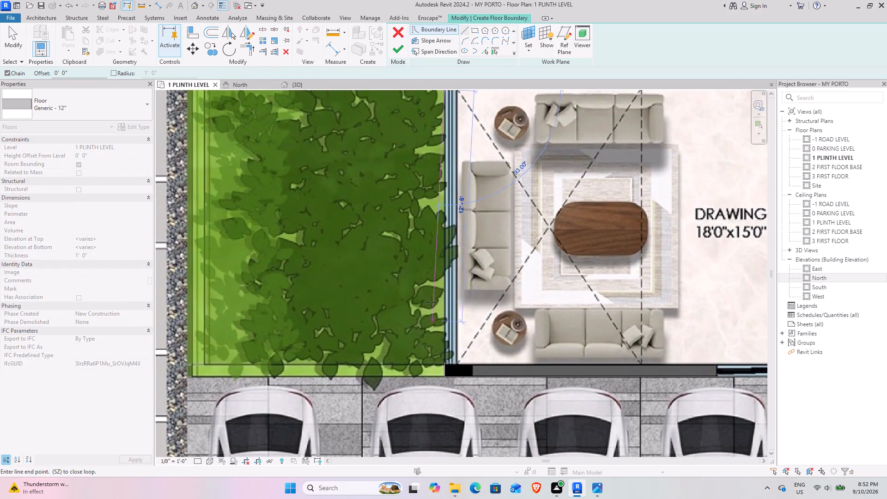
{"action": "middle_click_drag", "start_coordinate": [431, 292], "coordinate": [443, 192]}
{"action": "left_click", "coordinate": [456, 277]}
{"action": "middle_click_drag", "start_coordinate": [566, 270], "coordinate": [553, 270]}
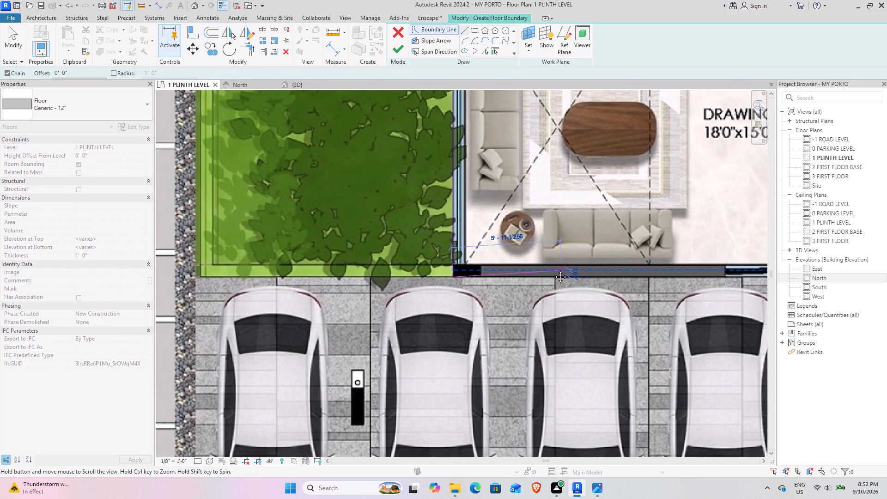
{"action": "middle_click_drag", "start_coordinate": [553, 270], "coordinate": [263, 280]}
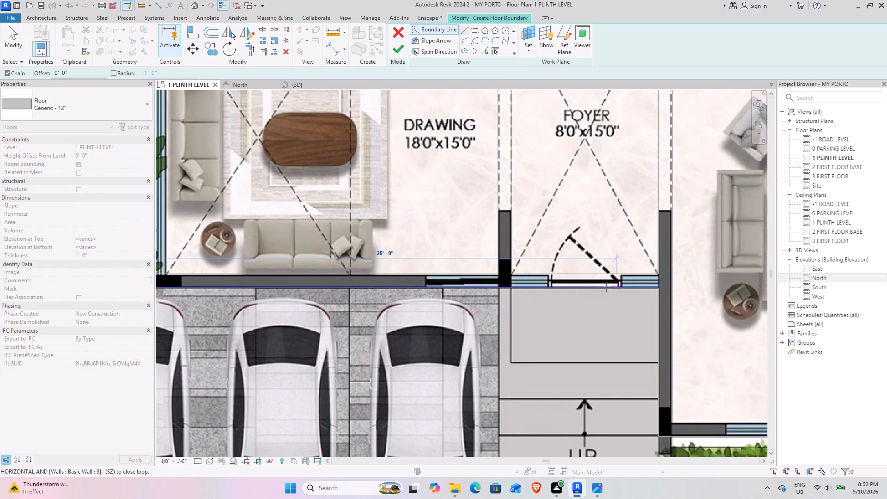
{"action": "middle_click_drag", "start_coordinate": [606, 287], "coordinate": [442, 293]}
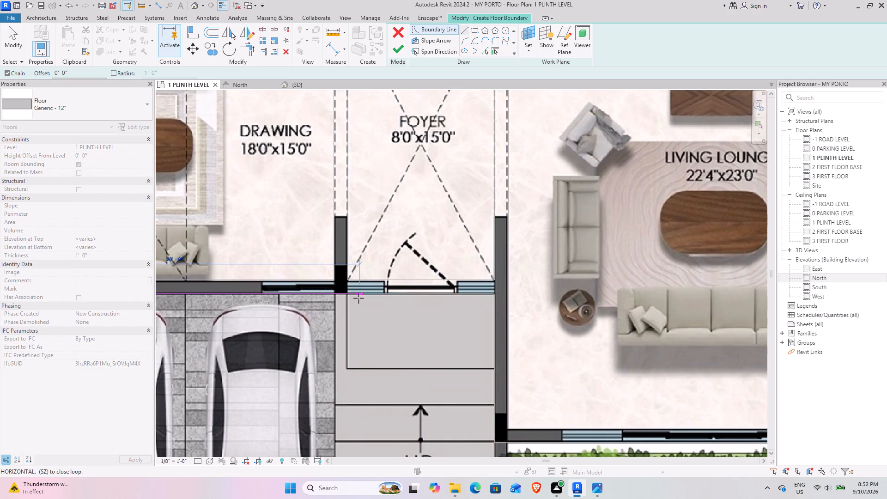
{"action": "scroll", "coordinate": [349, 300], "scroll_direction": "down", "scroll_amount": 3}
{"action": "middle_click_drag", "start_coordinate": [349, 298], "coordinate": [456, 201]}
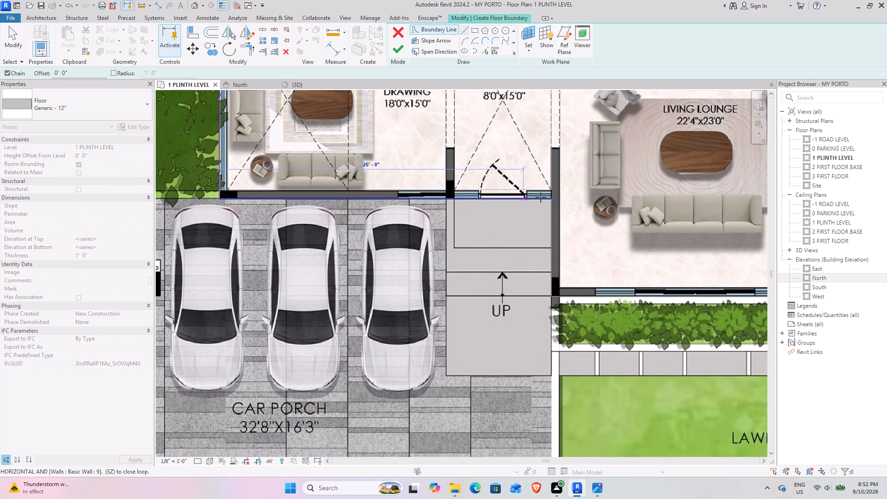
{"action": "scroll", "coordinate": [553, 198], "scroll_direction": "up", "scroll_amount": 3}
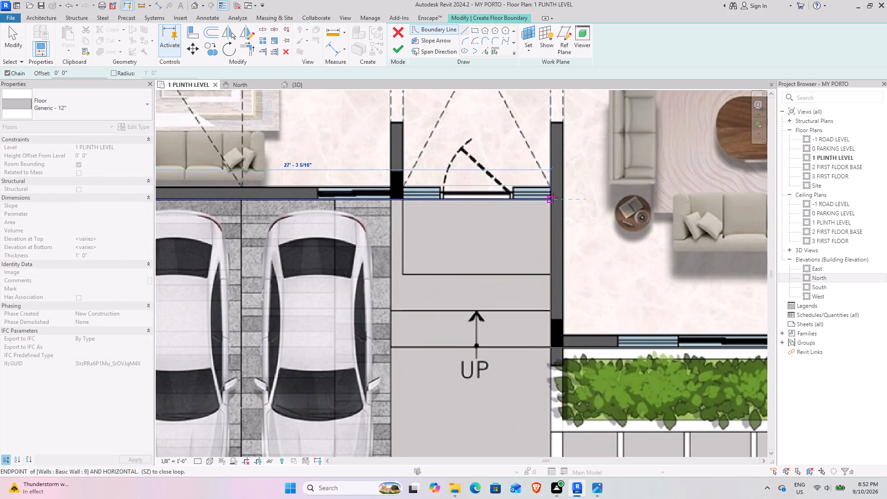
{"action": "scroll", "coordinate": [553, 198], "scroll_direction": "up", "scroll_amount": 4}
{"action": "left_click", "coordinate": [550, 200]}
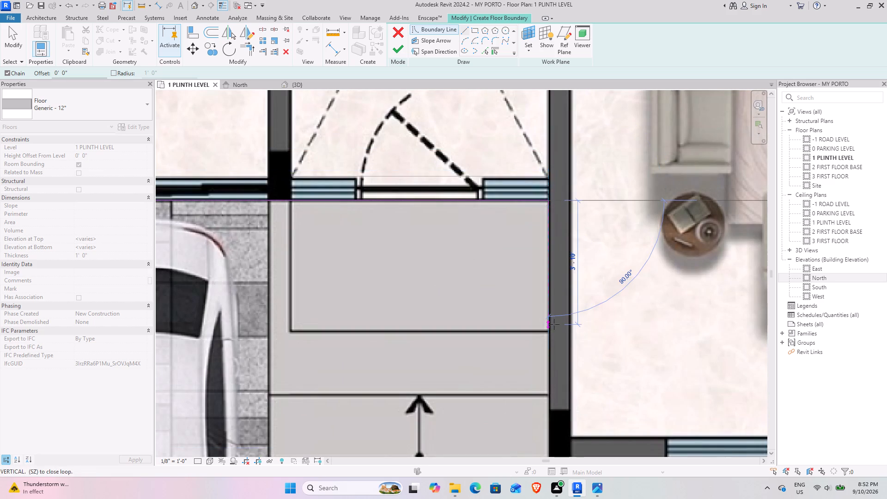
Continue the boundary about 8'-0" along the living lounge wall beside the entrance steps and about 23'-8" along its lawn-facing wall to the deck corner.
{"action": "middle_click_drag", "start_coordinate": [550, 324], "coordinate": [546, 191]}
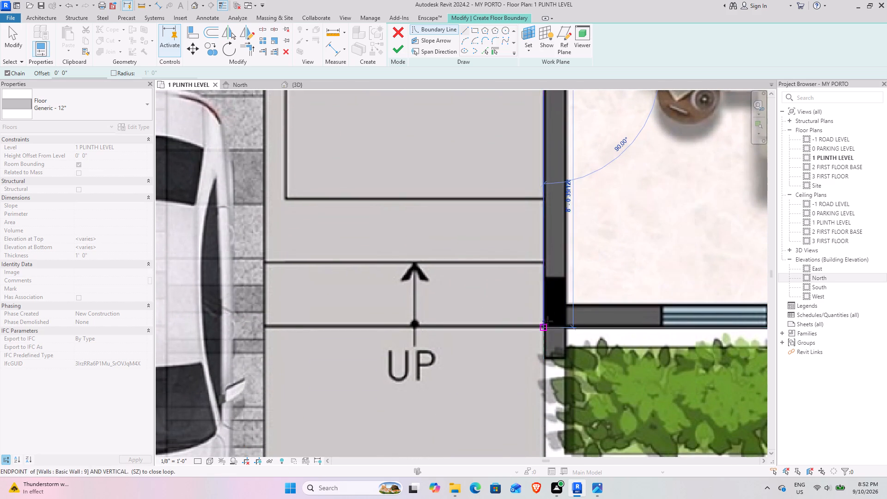
{"action": "scroll", "coordinate": [547, 313], "scroll_direction": "down", "scroll_amount": 4}
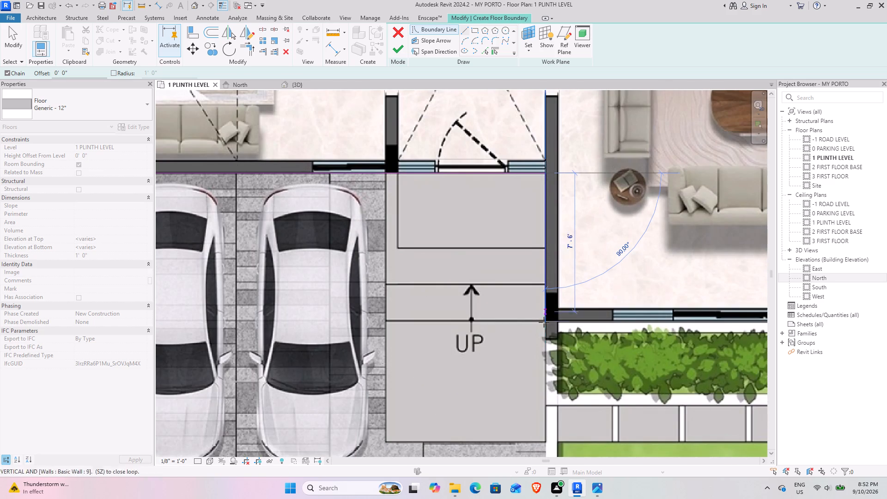
{"action": "scroll", "coordinate": [559, 303], "scroll_direction": "up", "scroll_amount": 3}
{"action": "middle_click_drag", "start_coordinate": [547, 306], "coordinate": [458, 191]}
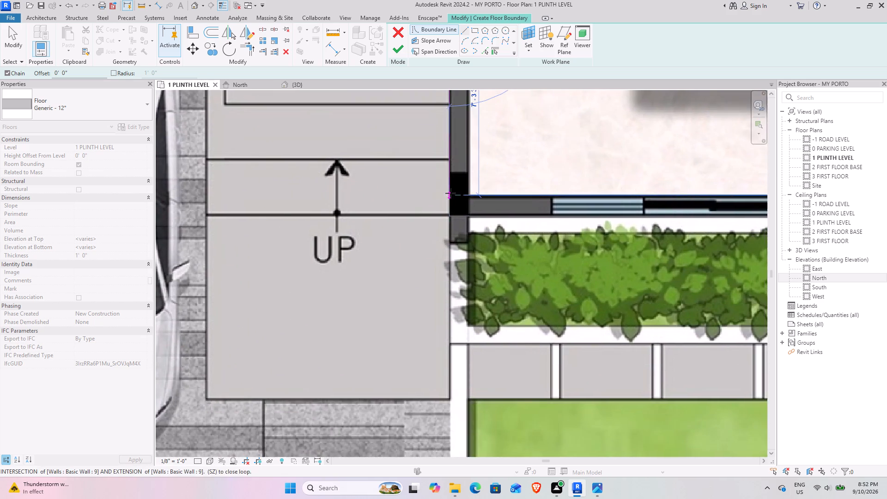
{"action": "scroll", "coordinate": [447, 200], "scroll_direction": "up", "scroll_amount": 3}
{"action": "left_click", "coordinate": [450, 228]}
{"action": "scroll", "coordinate": [582, 229], "scroll_direction": "down", "scroll_amount": 3}
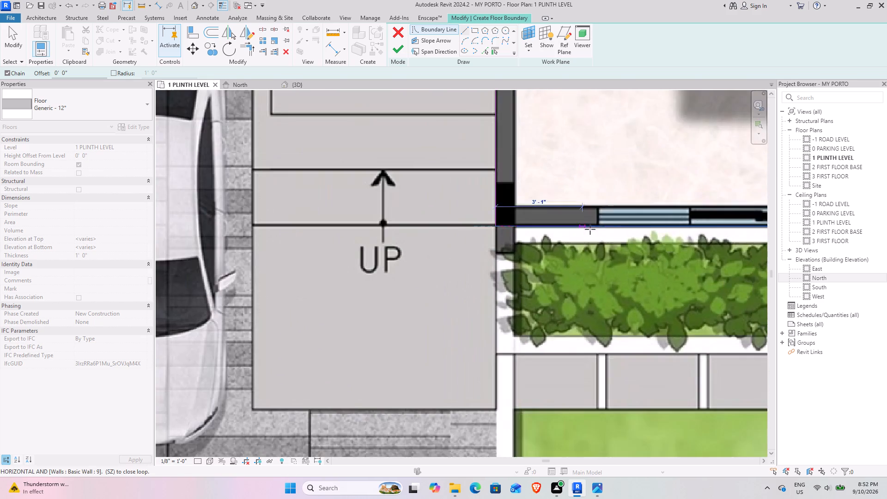
{"action": "middle_click_drag", "start_coordinate": [660, 225], "coordinate": [136, 247]}
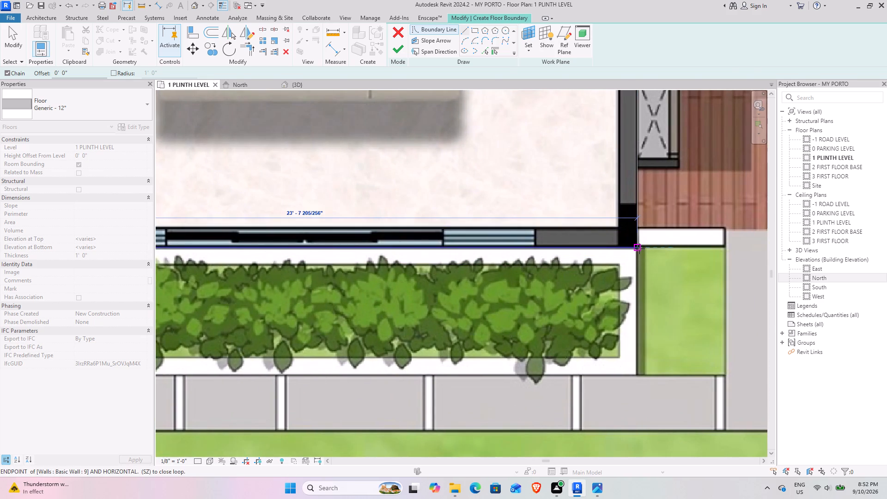
{"action": "left_click", "coordinate": [639, 249]}
Examine the living lounge's deck-side wall and the deck alongside it for the boundary's continuation from the lounge corner.
{"action": "scroll", "coordinate": [641, 180], "scroll_direction": "down", "scroll_amount": 4}
{"action": "middle_click_drag", "start_coordinate": [638, 173], "coordinate": [638, 410]}
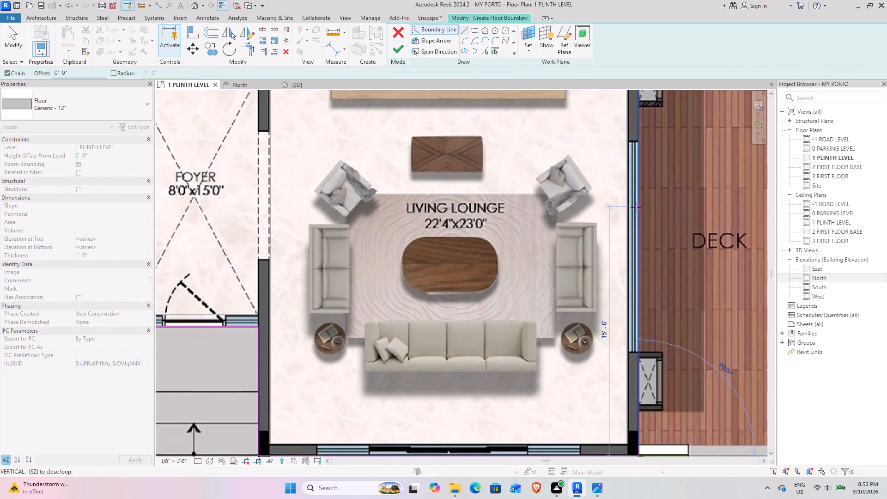
{"action": "scroll", "coordinate": [651, 354], "scroll_direction": "down", "scroll_amount": 2}
{"action": "middle_click_drag", "start_coordinate": [651, 362], "coordinate": [528, 163]}
{"action": "scroll", "coordinate": [527, 255], "scroll_direction": "up", "scroll_amount": 4}
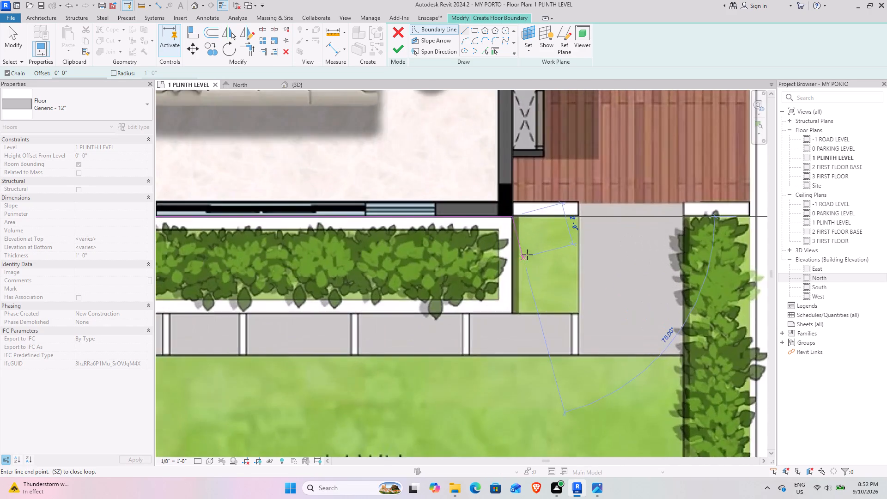
{"action": "scroll", "coordinate": [514, 239], "scroll_direction": "up", "scroll_amount": 3}
{"action": "middle_click_drag", "start_coordinate": [473, 199], "coordinate": [449, 321]}
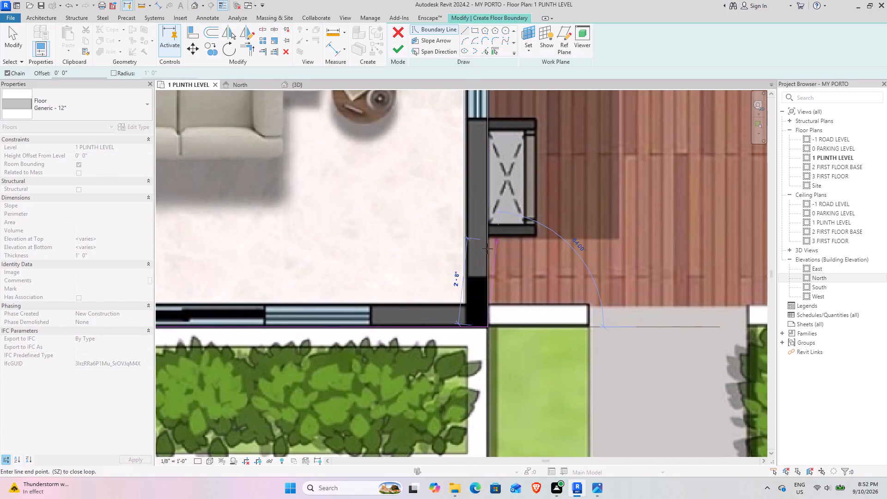
{"action": "scroll", "coordinate": [495, 268], "scroll_direction": "down", "scroll_amount": 8}
{"action": "middle_click_drag", "start_coordinate": [474, 245], "coordinate": [486, 351]}
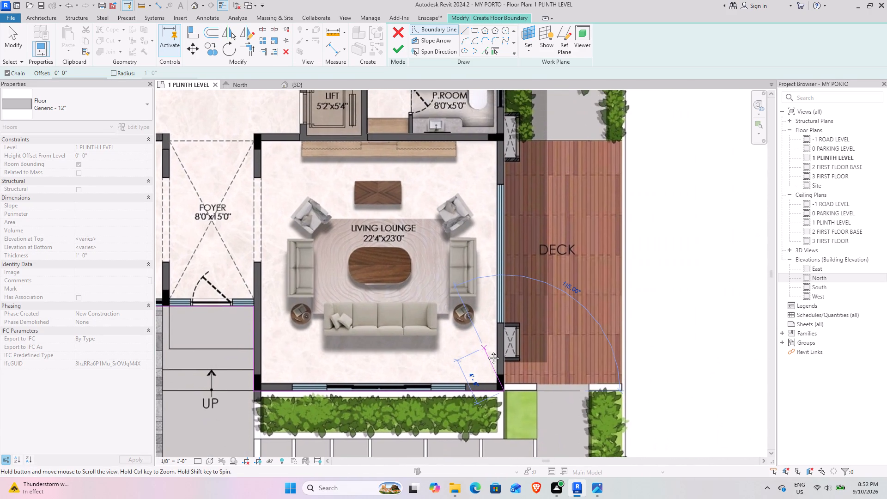
{"action": "middle_click_drag", "start_coordinate": [486, 351], "coordinate": [484, 313]}
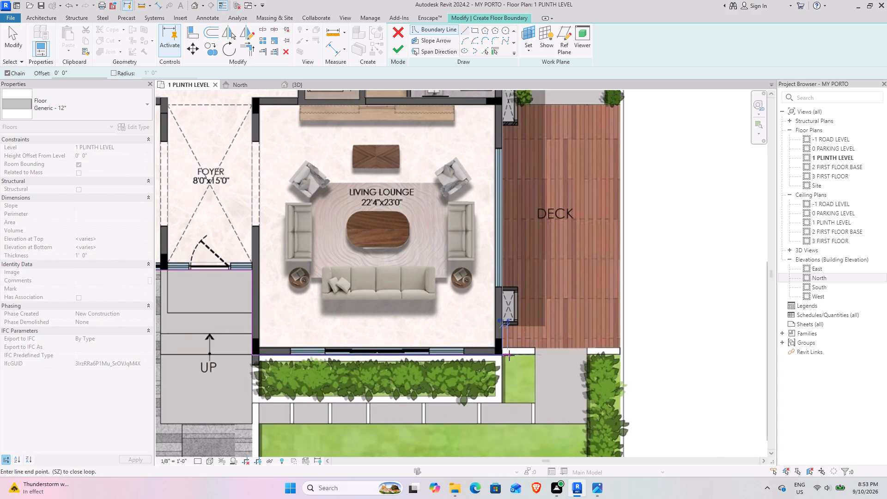
{"action": "scroll", "coordinate": [509, 355], "scroll_direction": "up", "scroll_amount": 7}
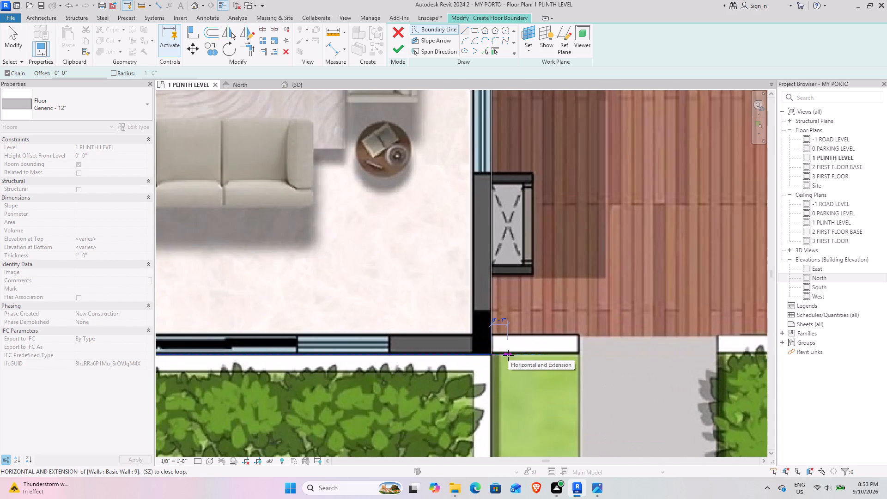
{"action": "scroll", "coordinate": [501, 355], "scroll_direction": "up", "scroll_amount": 3}
{"action": "scroll", "coordinate": [497, 352], "scroll_direction": "down", "scroll_amount": 8}
{"action": "middle_click_drag", "start_coordinate": [491, 352], "coordinate": [559, 219]}
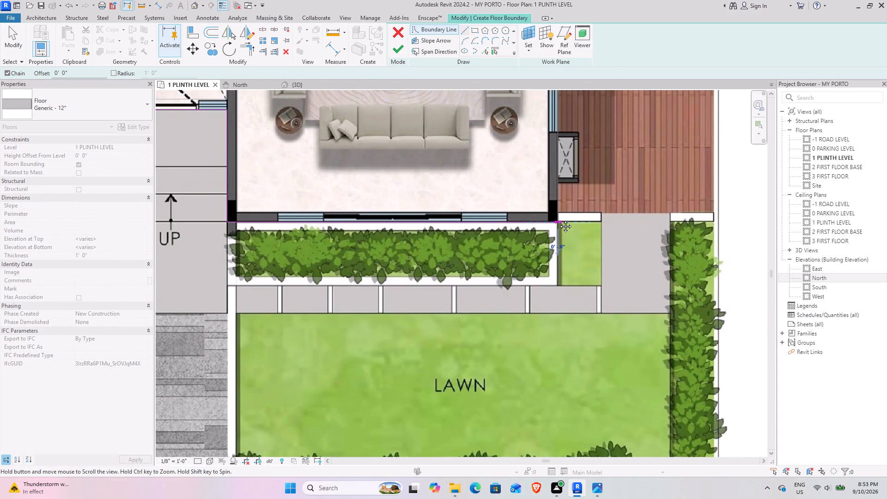
{"action": "middle_click_drag", "start_coordinate": [559, 219], "coordinate": [566, 230]}
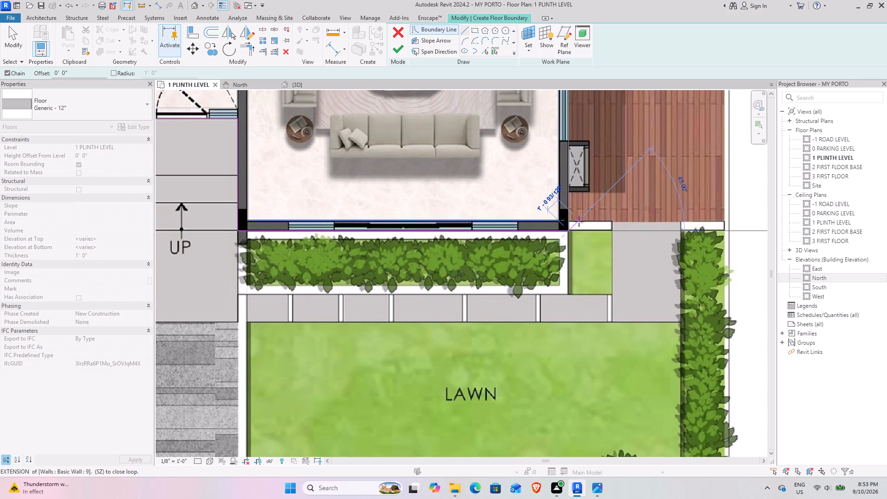
{"action": "scroll", "coordinate": [568, 223], "scroll_direction": "up", "scroll_amount": 8}
{"action": "middle_click_drag", "start_coordinate": [580, 224], "coordinate": [506, 235]}
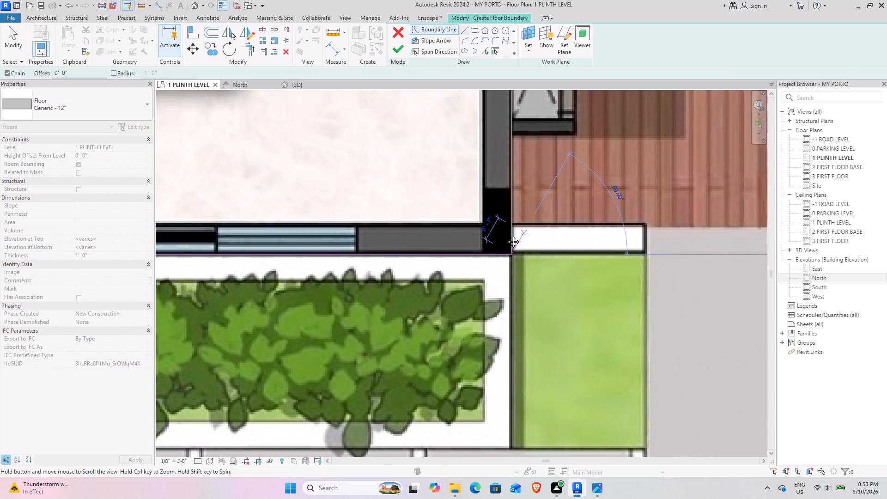
{"action": "middle_click_drag", "start_coordinate": [506, 235], "coordinate": [497, 237]}
{"action": "scroll", "coordinate": [658, 251], "scroll_direction": "down", "scroll_amount": 4}
{"action": "middle_click_drag", "start_coordinate": [651, 253], "coordinate": [457, 311]}
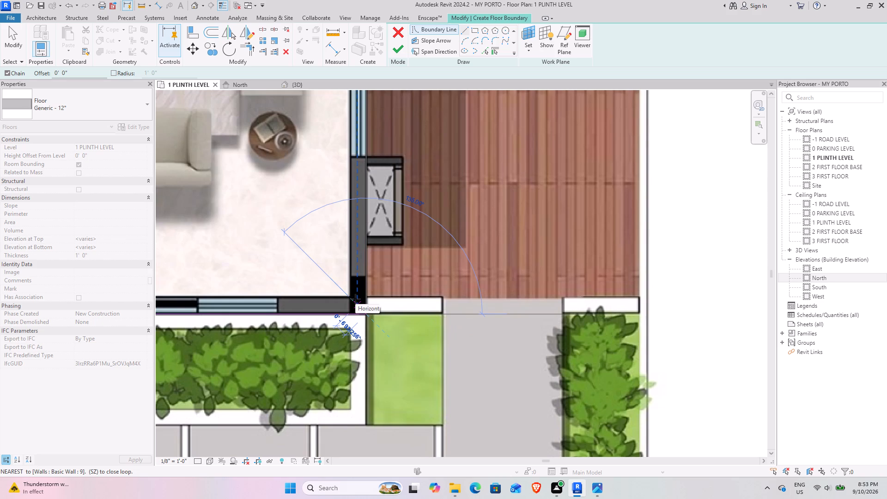
{"action": "scroll", "coordinate": [402, 256], "scroll_direction": "down", "scroll_amount": 4}
{"action": "middle_click_drag", "start_coordinate": [383, 231], "coordinate": [392, 379]}
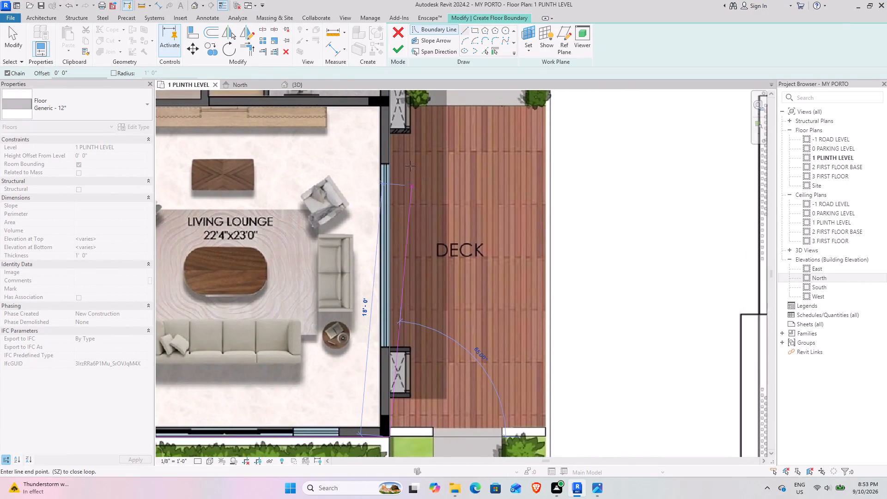
{"action": "middle_click_drag", "start_coordinate": [407, 159], "coordinate": [396, 284]}
{"action": "scroll", "coordinate": [380, 283], "scroll_direction": "down", "scroll_amount": 4}
{"action": "middle_click_drag", "start_coordinate": [377, 289], "coordinate": [395, 180]}
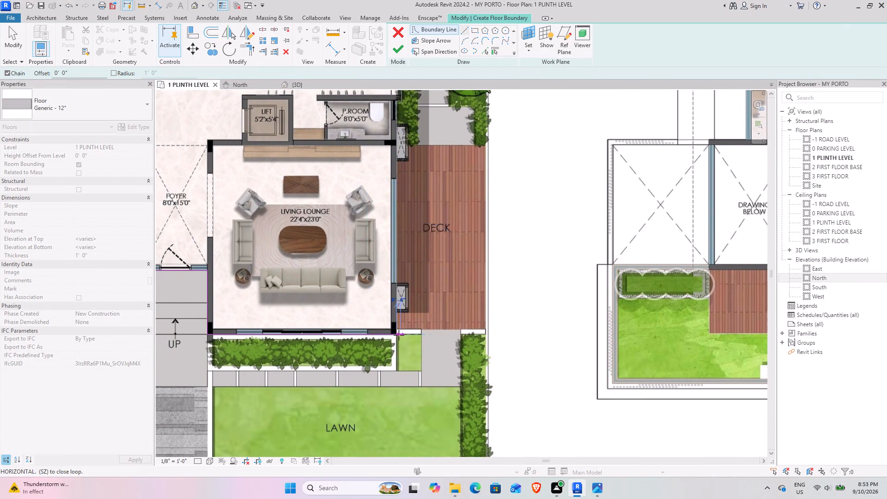
Examine the deck's lawn-side edge, its low end walls and the lounge corner to decide where the floor boundary continues.
{"action": "scroll", "coordinate": [399, 335], "scroll_direction": "up", "scroll_amount": 7}
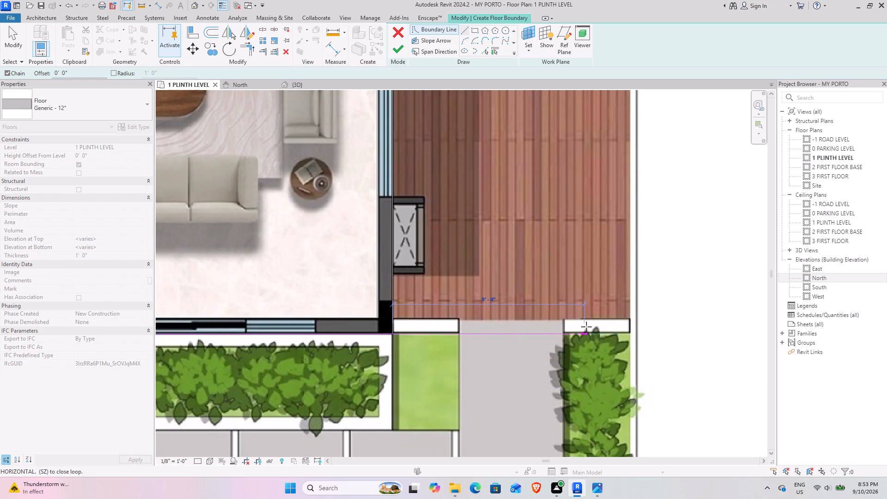
{"action": "scroll", "coordinate": [586, 327], "scroll_direction": "down", "scroll_amount": 3}
{"action": "scroll", "coordinate": [613, 331], "scroll_direction": "up", "scroll_amount": 2}
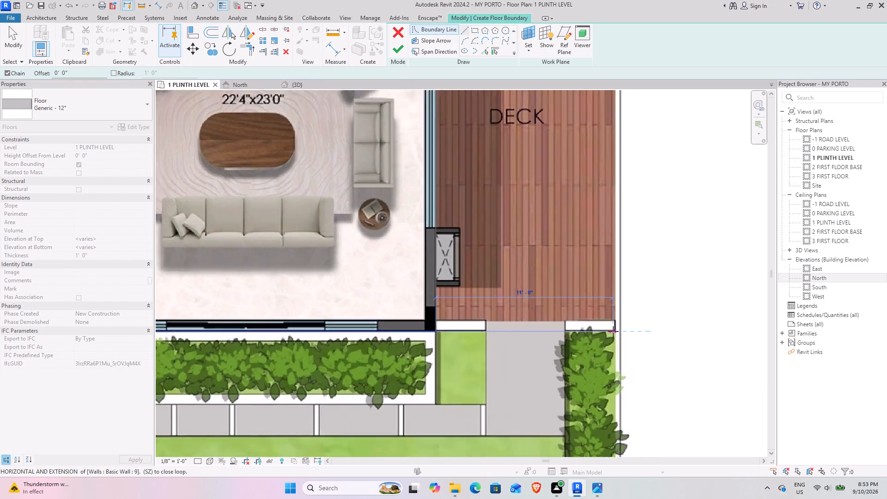
{"action": "scroll", "coordinate": [613, 331], "scroll_direction": "up", "scroll_amount": 4}
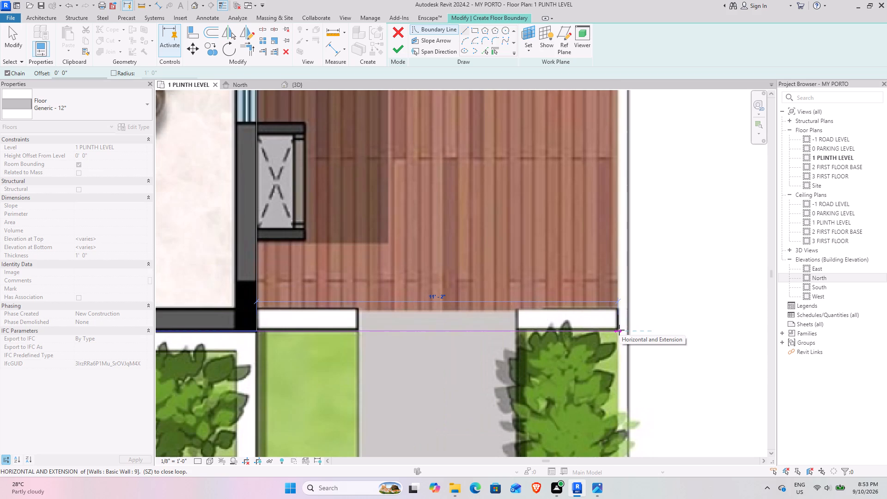
{"action": "scroll", "coordinate": [619, 330], "scroll_direction": "down", "scroll_amount": 2}
{"action": "middle_click_drag", "start_coordinate": [619, 330], "coordinate": [667, 244]}
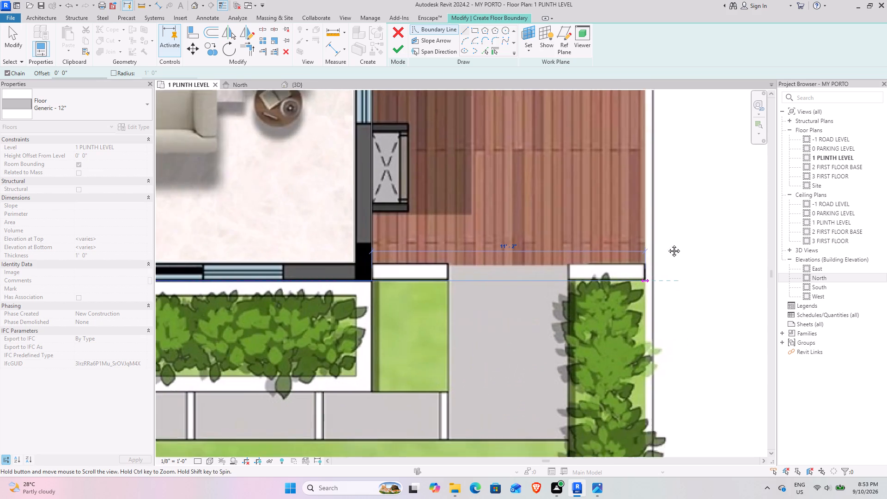
{"action": "middle_click_drag", "start_coordinate": [667, 244], "coordinate": [698, 193]}
{"action": "scroll", "coordinate": [698, 193], "scroll_direction": "down", "scroll_amount": 2}
{"action": "middle_click_drag", "start_coordinate": [698, 194], "coordinate": [858, 214]}
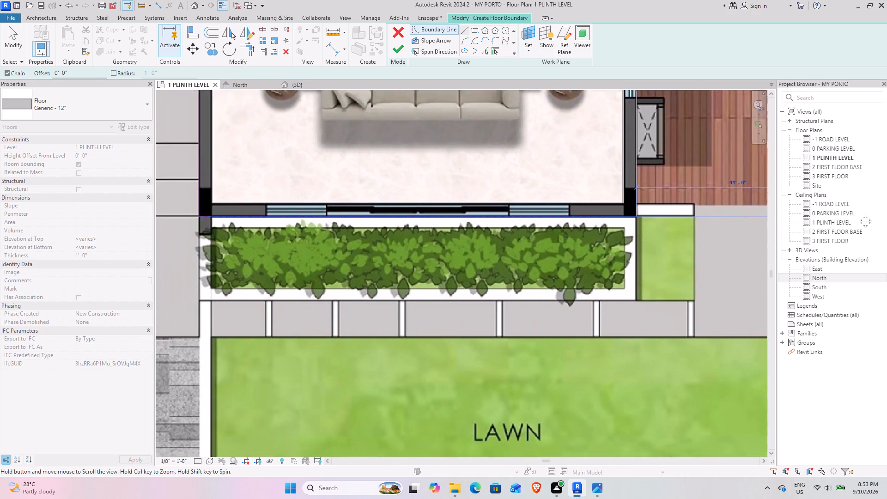
{"action": "middle_click_drag", "start_coordinate": [858, 214], "coordinate": [843, 181]}
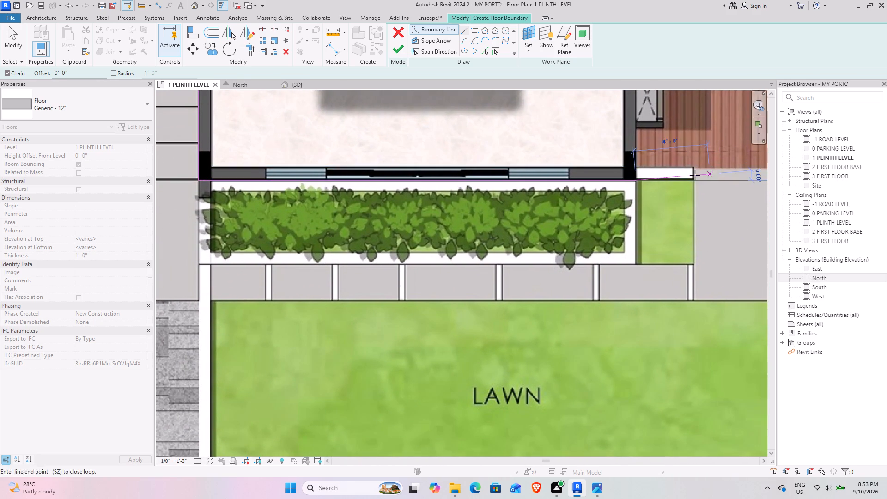
{"action": "middle_click_drag", "start_coordinate": [648, 184], "coordinate": [655, 220]}
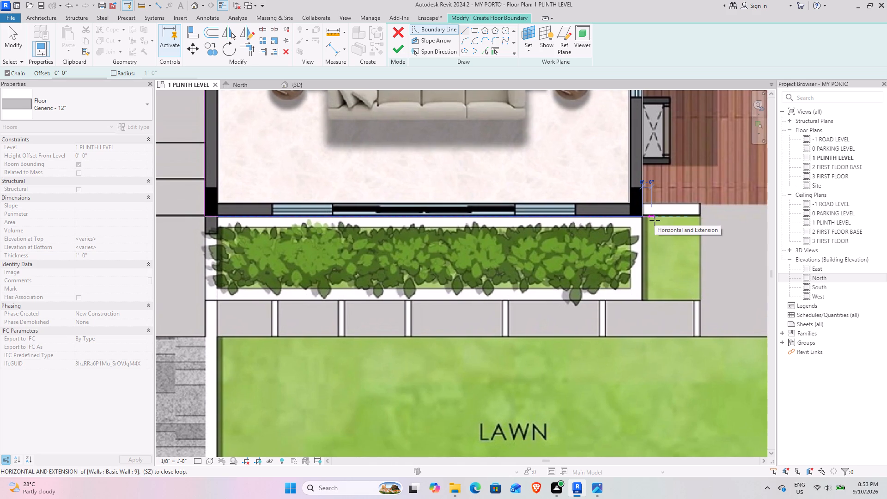
{"action": "scroll", "coordinate": [655, 220], "scroll_direction": "down", "scroll_amount": 4}
{"action": "middle_click_drag", "start_coordinate": [654, 220], "coordinate": [568, 279]}
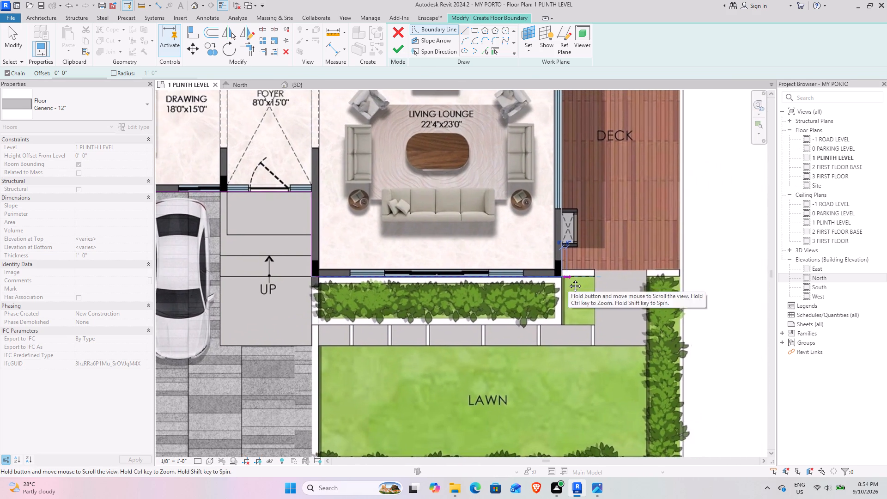
{"action": "middle_click_drag", "start_coordinate": [568, 279], "coordinate": [529, 289]}
{"action": "middle_click_drag", "start_coordinate": [529, 289], "coordinate": [570, 282]}
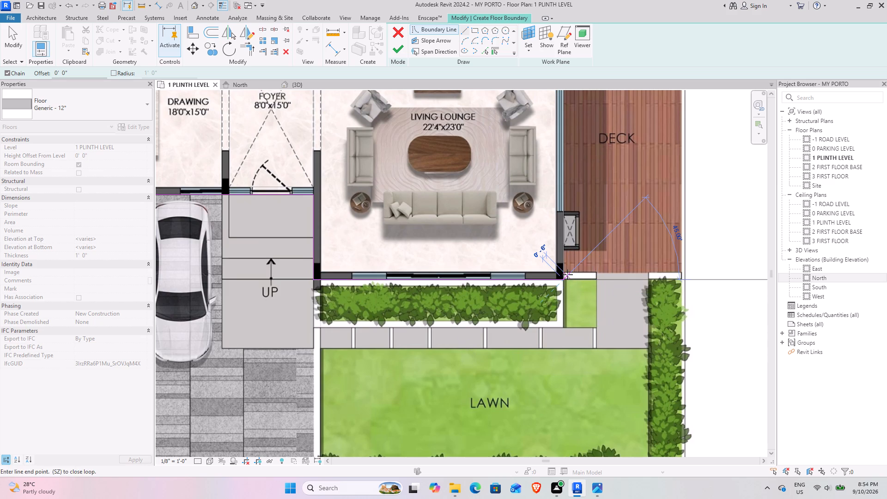
{"action": "scroll", "coordinate": [623, 277], "scroll_direction": "up", "scroll_amount": 3}
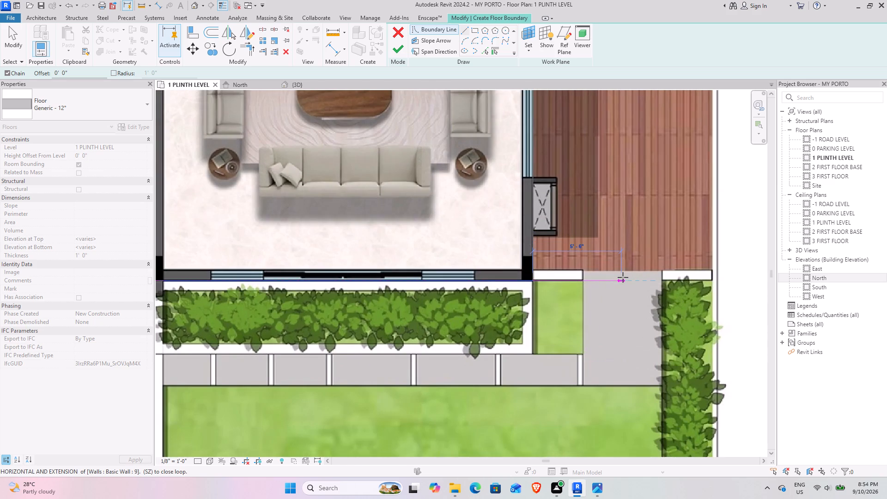
{"action": "middle_click_drag", "start_coordinate": [619, 277], "coordinate": [459, 322]}
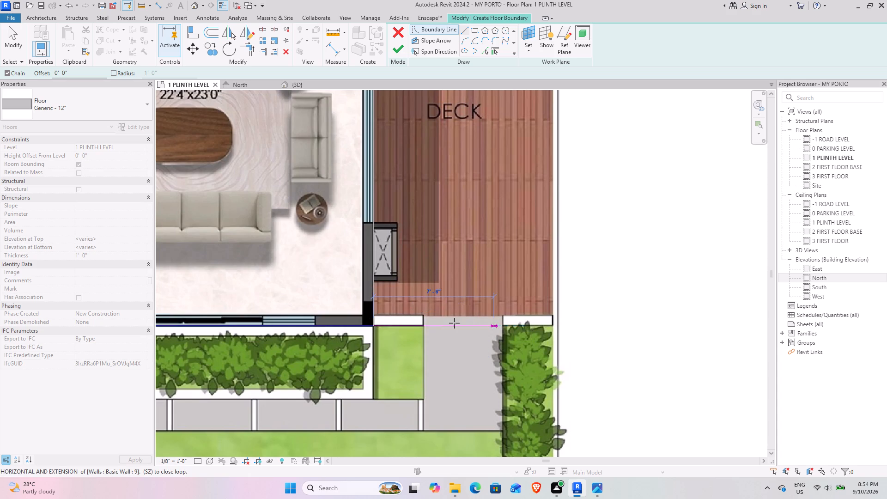
Run the boundary up the lounge corner, about 11'-1" out along the deck's lawn-side edge, along its outer side, and back to the house wall.
{"action": "scroll", "coordinate": [372, 325], "scroll_direction": "up", "scroll_amount": 8}
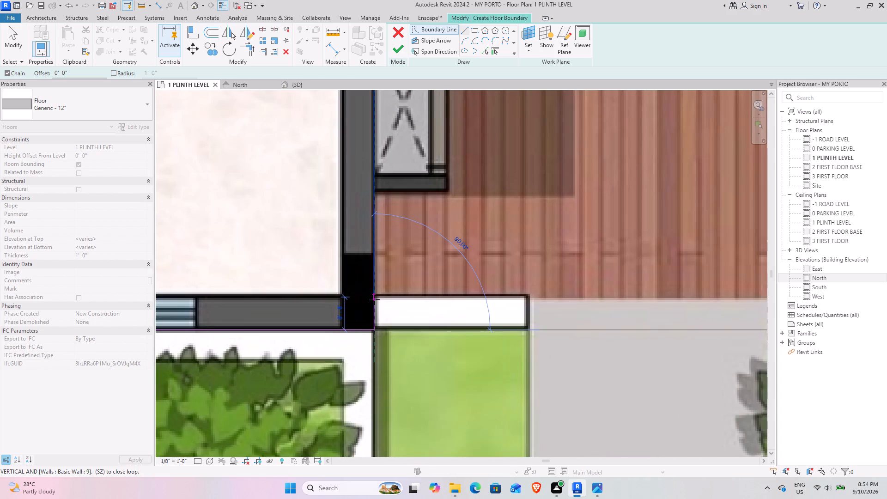
{"action": "left_click", "coordinate": [375, 296]}
{"action": "scroll", "coordinate": [565, 299], "scroll_direction": "down", "scroll_amount": 3}
{"action": "middle_click_drag", "start_coordinate": [612, 288], "coordinate": [410, 323]}
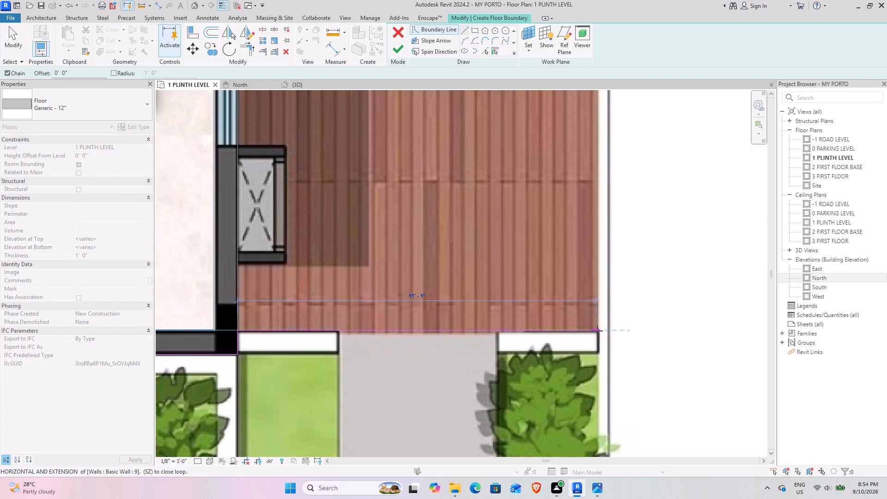
{"action": "left_click", "coordinate": [597, 331]}
{"action": "scroll", "coordinate": [596, 249], "scroll_direction": "down", "scroll_amount": 4}
{"action": "middle_click_drag", "start_coordinate": [591, 203], "coordinate": [597, 476]}
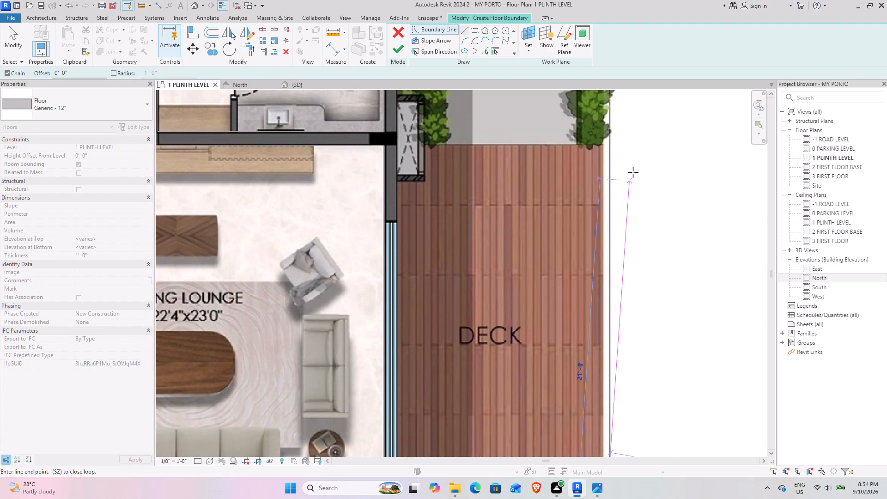
{"action": "middle_click_drag", "start_coordinate": [607, 174], "coordinate": [597, 342]}
{"action": "scroll", "coordinate": [595, 329], "scroll_direction": "up", "scroll_amount": 3}
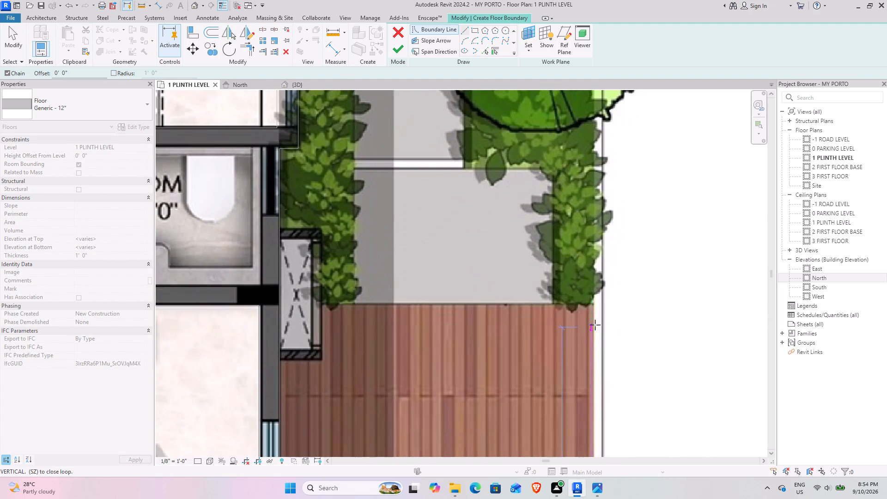
{"action": "left_click", "coordinate": [593, 304]}
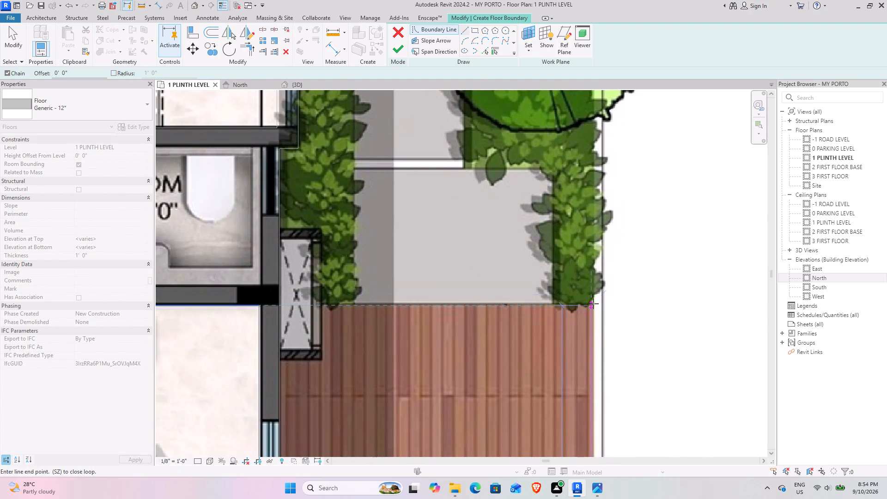
{"action": "scroll", "coordinate": [341, 304], "scroll_direction": "down", "scroll_amount": 3}
{"action": "middle_click_drag", "start_coordinate": [333, 304], "coordinate": [434, 319]}
{"action": "left_click", "coordinate": [402, 321]}
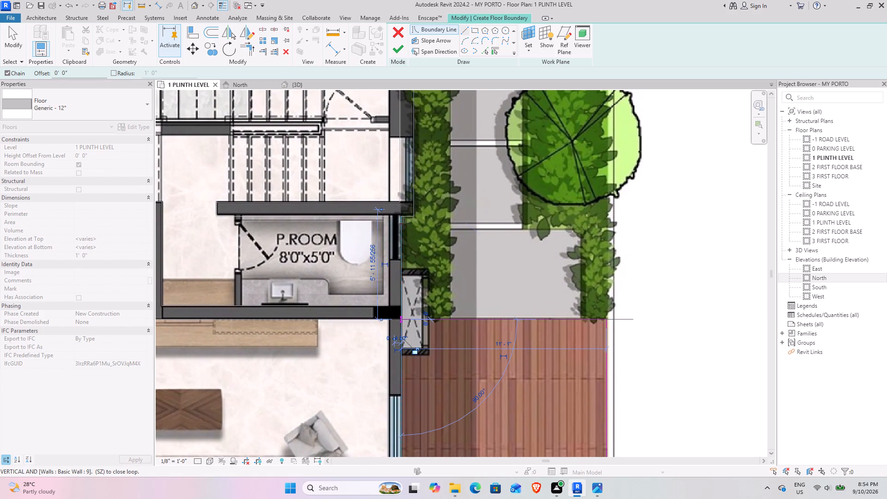
Continue the boundary along the powder room wall, out around the projection, about 9'-5" along the staircase wall, and in to the maid toilet corner.
{"action": "left_click", "coordinate": [402, 217]}
{"action": "left_click", "coordinate": [411, 215]}
{"action": "middle_click_drag", "start_coordinate": [425, 169], "coordinate": [424, 242]}
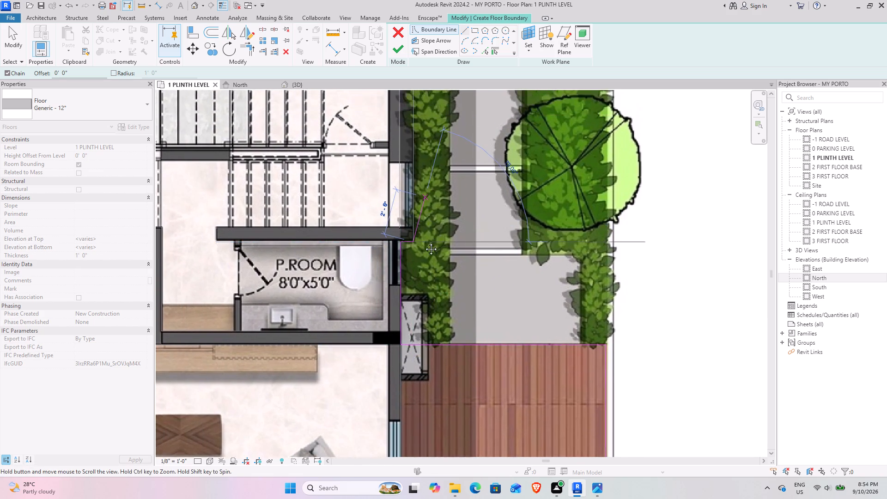
{"action": "middle_click_drag", "start_coordinate": [424, 242], "coordinate": [431, 410]}
{"action": "left_click", "coordinate": [421, 281]}
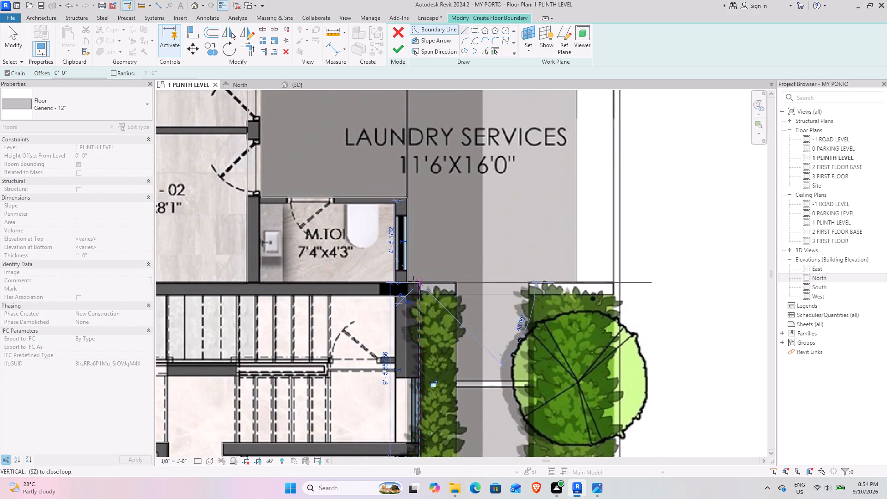
{"action": "left_click", "coordinate": [407, 283]}
Run the boundary along the outer wall of Maid-02's toilet and about 7'-11" along its laundry-side wall to the maid rooms' wall.
{"action": "scroll", "coordinate": [407, 269], "scroll_direction": "down", "scroll_amount": 5}
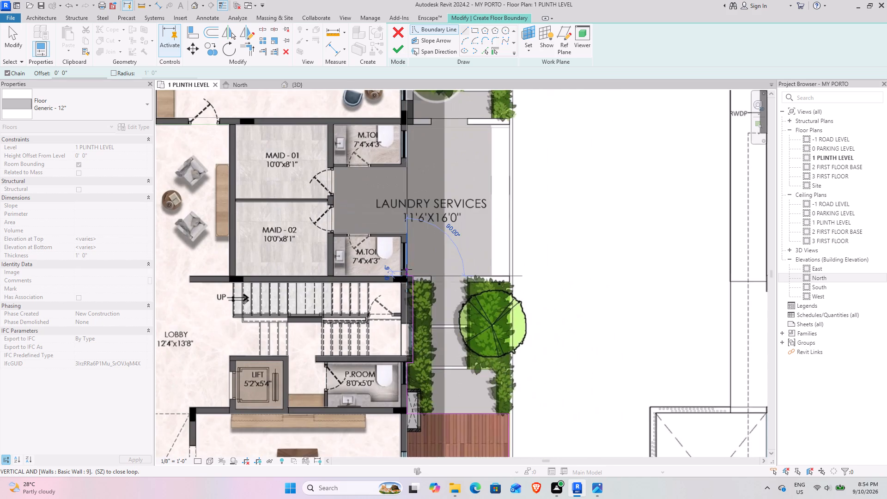
{"action": "middle_click_drag", "start_coordinate": [407, 269], "coordinate": [401, 355]}
{"action": "scroll", "coordinate": [400, 317], "scroll_direction": "up", "scroll_amount": 3}
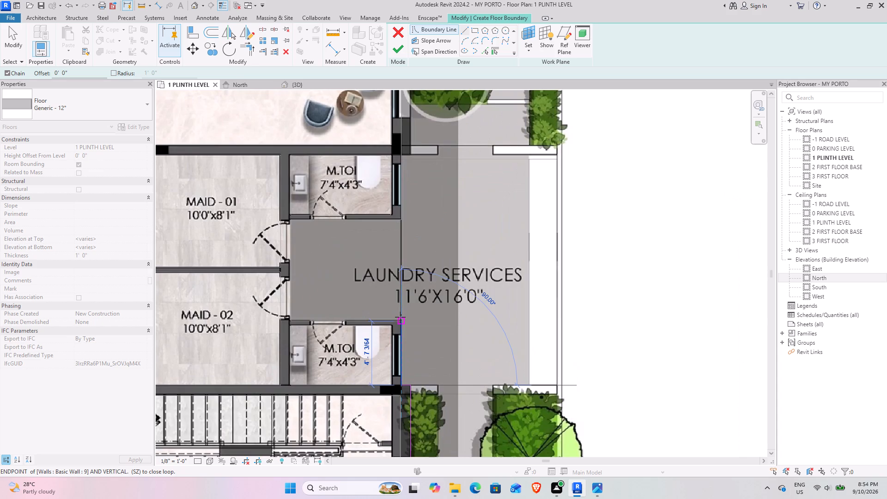
{"action": "scroll", "coordinate": [400, 317], "scroll_direction": "down", "scroll_amount": 2}
{"action": "middle_click_drag", "start_coordinate": [400, 317], "coordinate": [407, 339]}
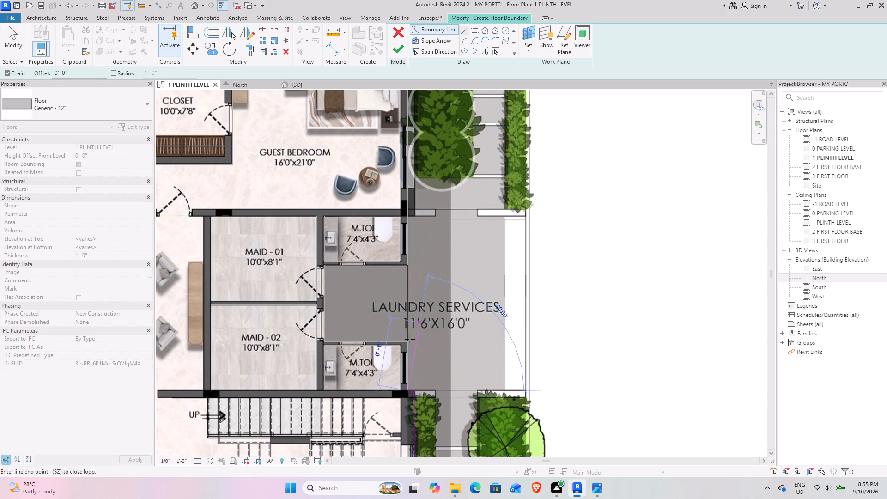
{"action": "scroll", "coordinate": [391, 369], "scroll_direction": "up", "scroll_amount": 3}
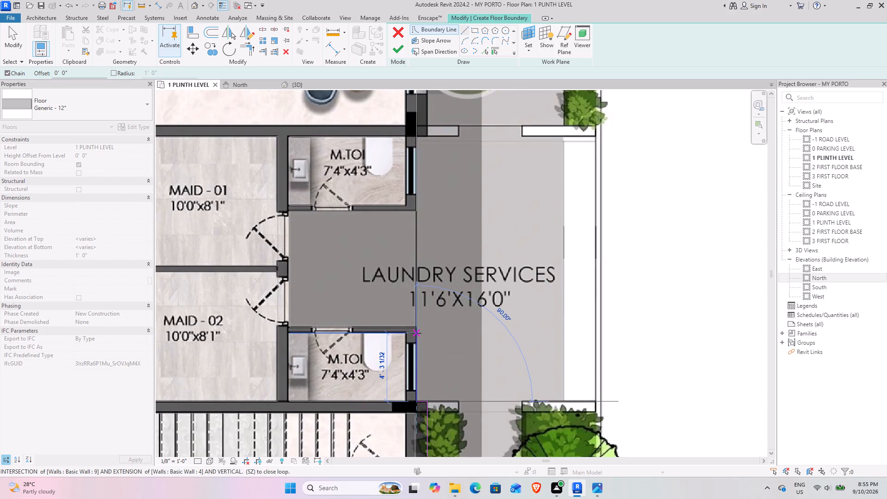
{"action": "middle_click_drag", "start_coordinate": [414, 338], "coordinate": [413, 256]}
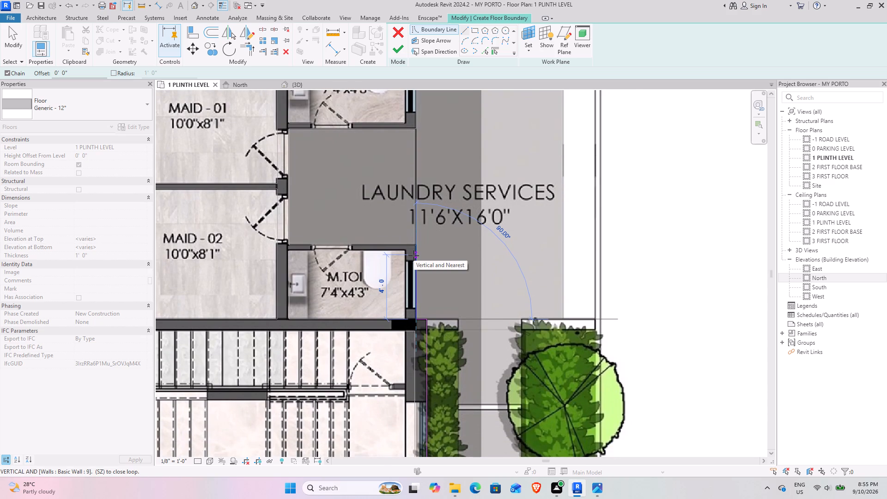
{"action": "scroll", "coordinate": [413, 256], "scroll_direction": "up", "scroll_amount": 3}
{"action": "left_click", "coordinate": [420, 237]}
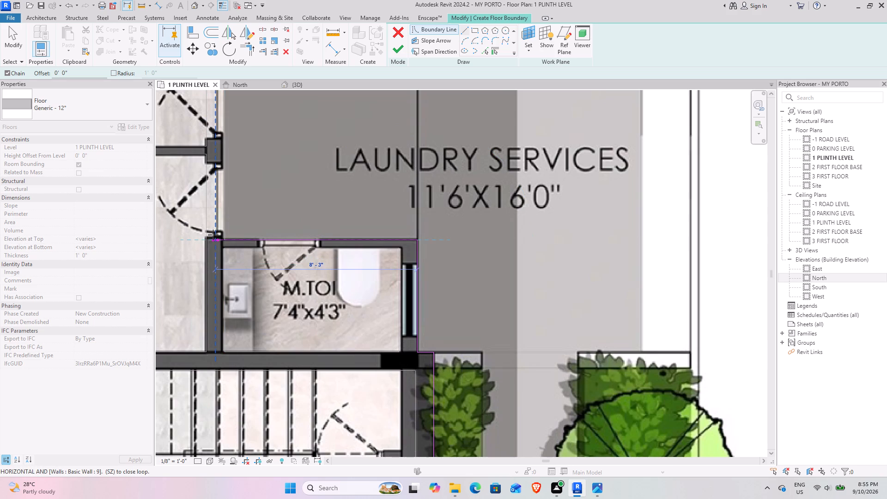
{"action": "middle_click_drag", "start_coordinate": [213, 235], "coordinate": [329, 314]}
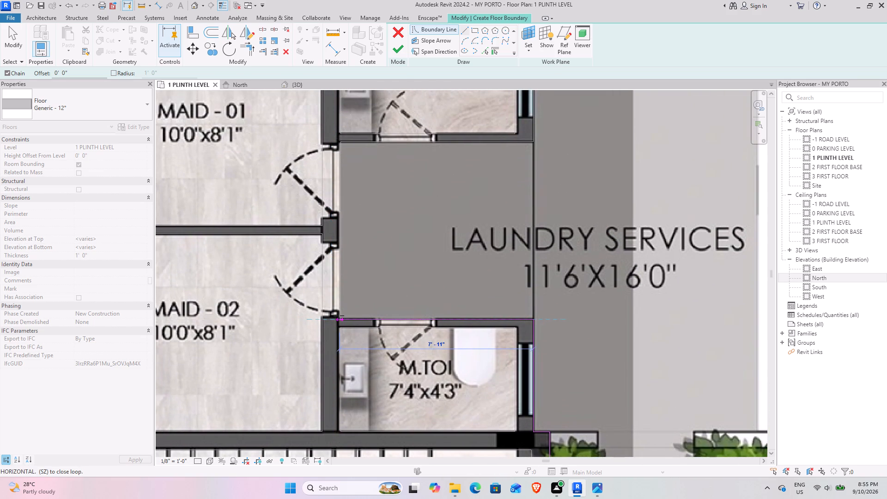
{"action": "left_click", "coordinate": [340, 319]}
Carry the boundary along the maid rooms' door wall and about 7'-10" back out along the laundry-side wall of Maid-01's toilet.
{"action": "middle_click_drag", "start_coordinate": [341, 234], "coordinate": [343, 250]}
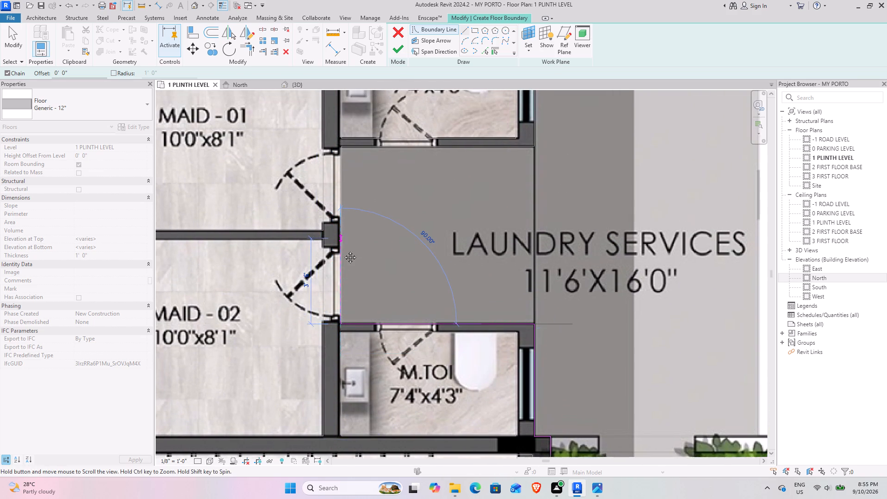
{"action": "middle_click_drag", "start_coordinate": [343, 250], "coordinate": [338, 362]}
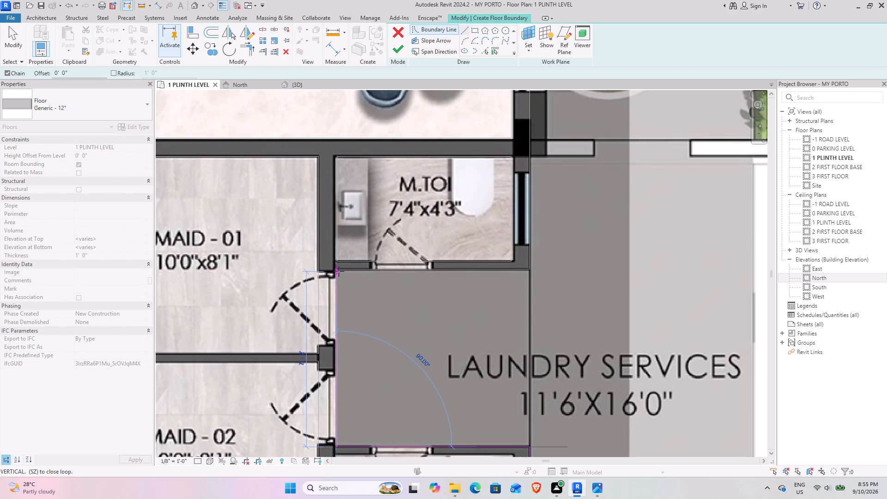
{"action": "left_click", "coordinate": [338, 268]}
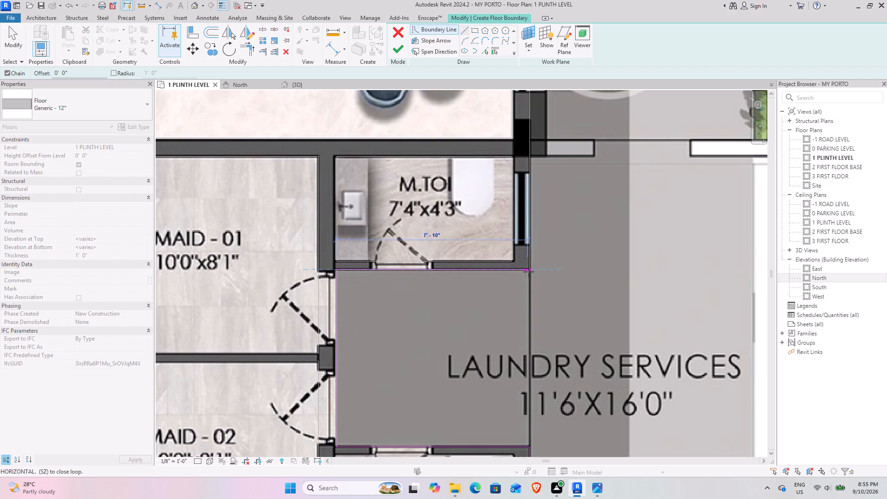
{"action": "left_click", "coordinate": [530, 271]}
Run the boundary straight along Maid-01's toilet and the guest bedroom's outer wall to the bedroom's far outer corner.
{"action": "middle_click_drag", "start_coordinate": [533, 177], "coordinate": [402, 394]}
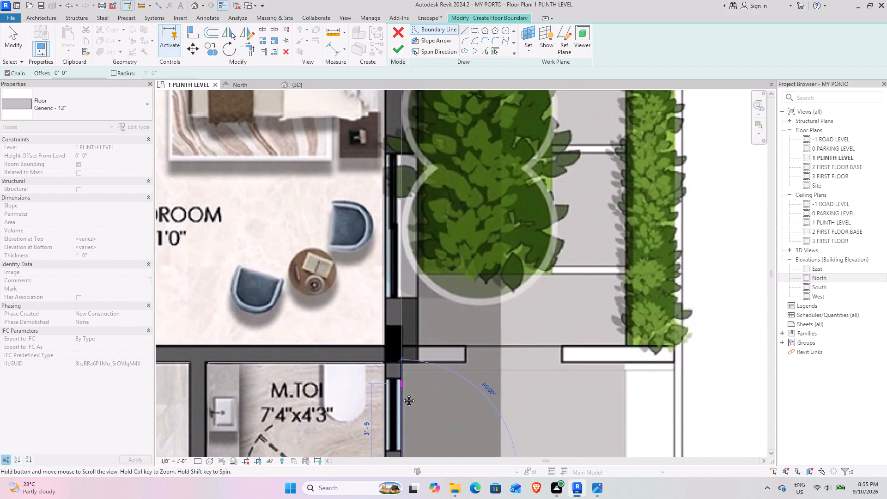
{"action": "middle_click_drag", "start_coordinate": [402, 394], "coordinate": [398, 402]}
{"action": "scroll", "coordinate": [401, 398], "scroll_direction": "down", "scroll_amount": 4}
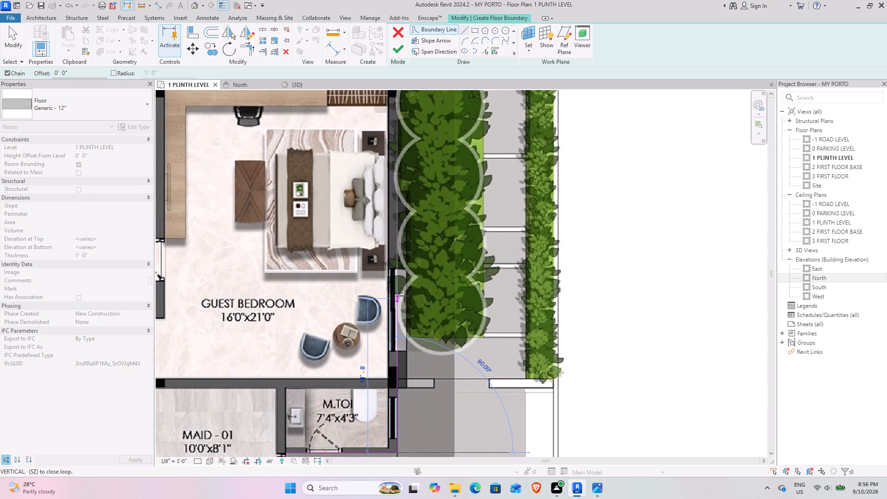
{"action": "scroll", "coordinate": [392, 274], "scroll_direction": "down", "scroll_amount": 4}
{"action": "middle_click_drag", "start_coordinate": [389, 223], "coordinate": [386, 270]}
{"action": "middle_click_drag", "start_coordinate": [322, 254], "coordinate": [371, 243]}
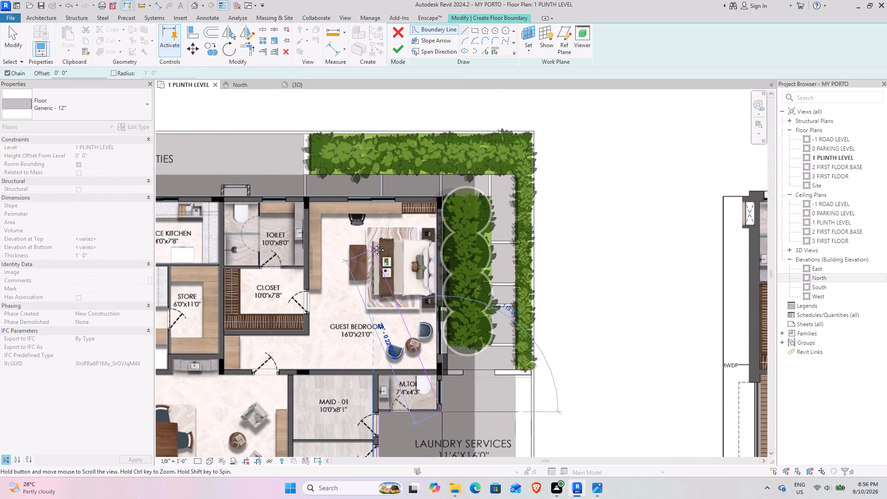
{"action": "middle_click_drag", "start_coordinate": [371, 243], "coordinate": [372, 243]}
{"action": "scroll", "coordinate": [448, 231], "scroll_direction": "up", "scroll_amount": 4}
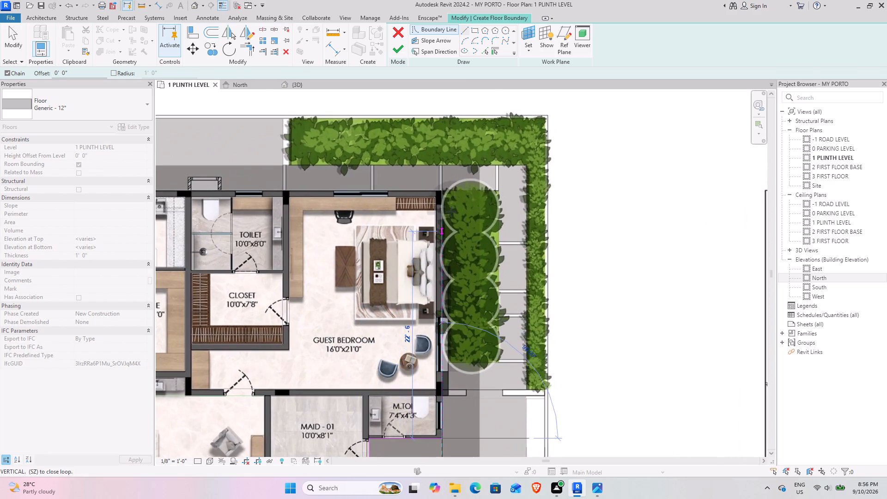
{"action": "scroll", "coordinate": [437, 170], "scroll_direction": "up", "scroll_amount": 1}
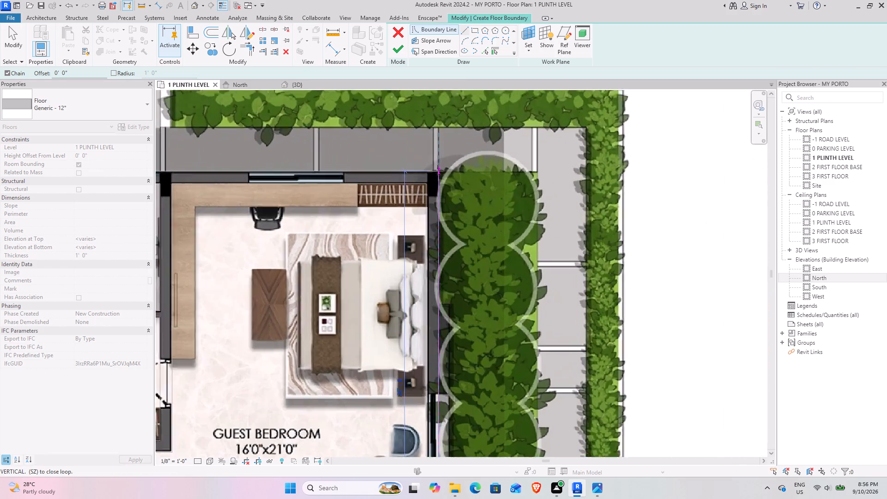
{"action": "scroll", "coordinate": [437, 170], "scroll_direction": "up", "scroll_amount": 6}
{"action": "left_click", "coordinate": [441, 173]}
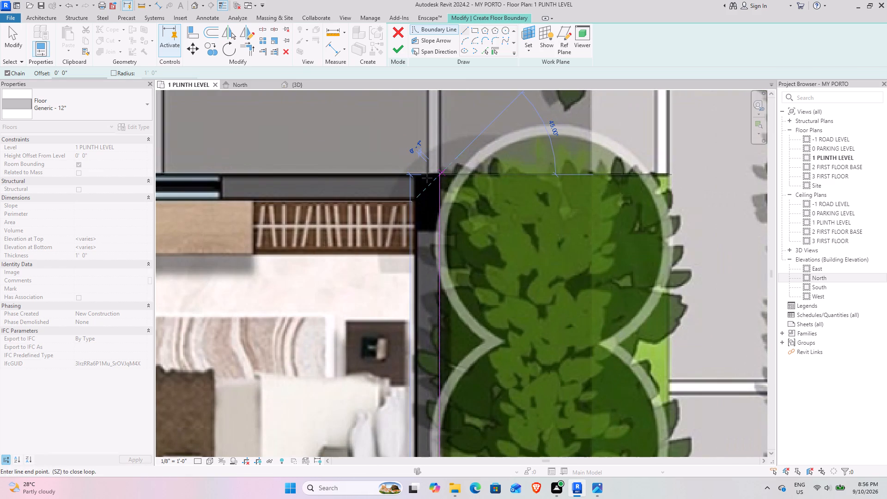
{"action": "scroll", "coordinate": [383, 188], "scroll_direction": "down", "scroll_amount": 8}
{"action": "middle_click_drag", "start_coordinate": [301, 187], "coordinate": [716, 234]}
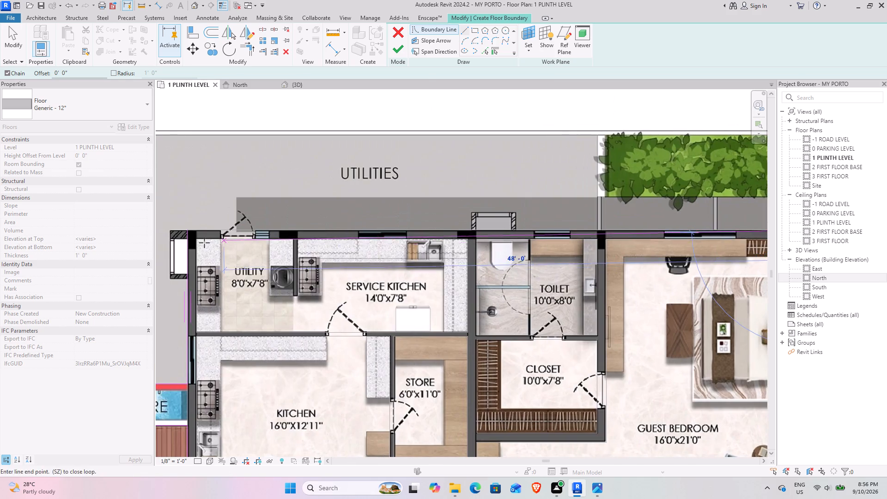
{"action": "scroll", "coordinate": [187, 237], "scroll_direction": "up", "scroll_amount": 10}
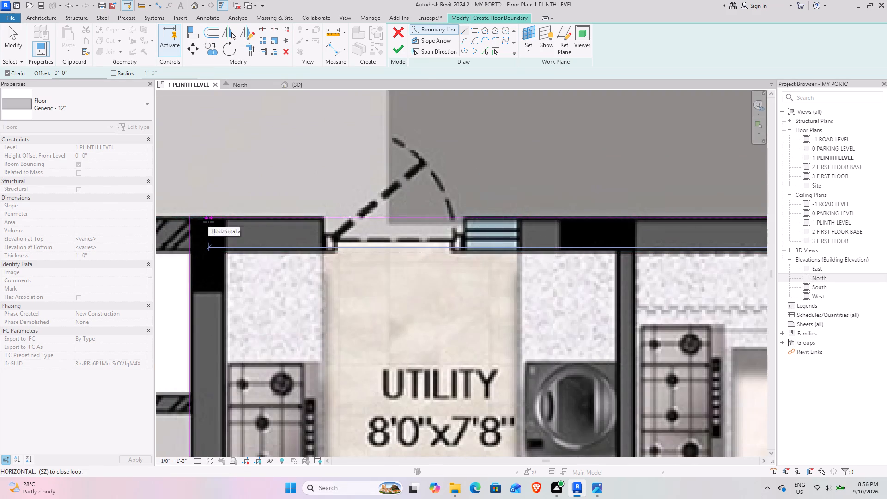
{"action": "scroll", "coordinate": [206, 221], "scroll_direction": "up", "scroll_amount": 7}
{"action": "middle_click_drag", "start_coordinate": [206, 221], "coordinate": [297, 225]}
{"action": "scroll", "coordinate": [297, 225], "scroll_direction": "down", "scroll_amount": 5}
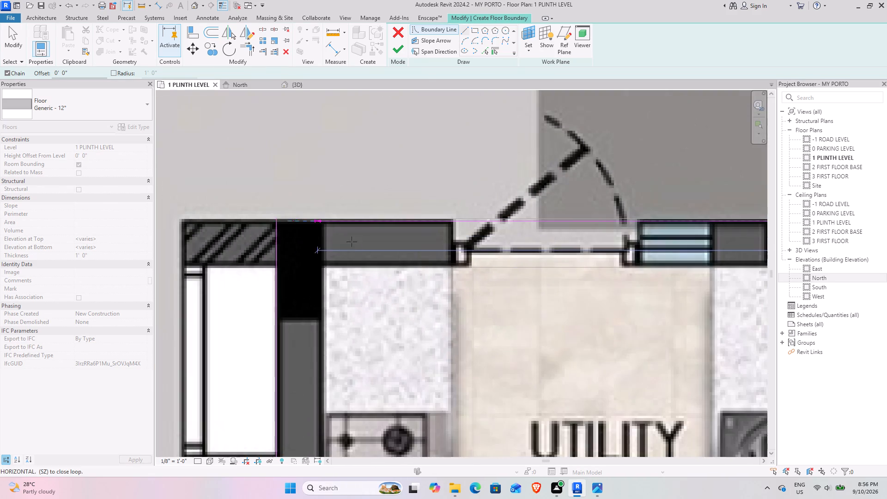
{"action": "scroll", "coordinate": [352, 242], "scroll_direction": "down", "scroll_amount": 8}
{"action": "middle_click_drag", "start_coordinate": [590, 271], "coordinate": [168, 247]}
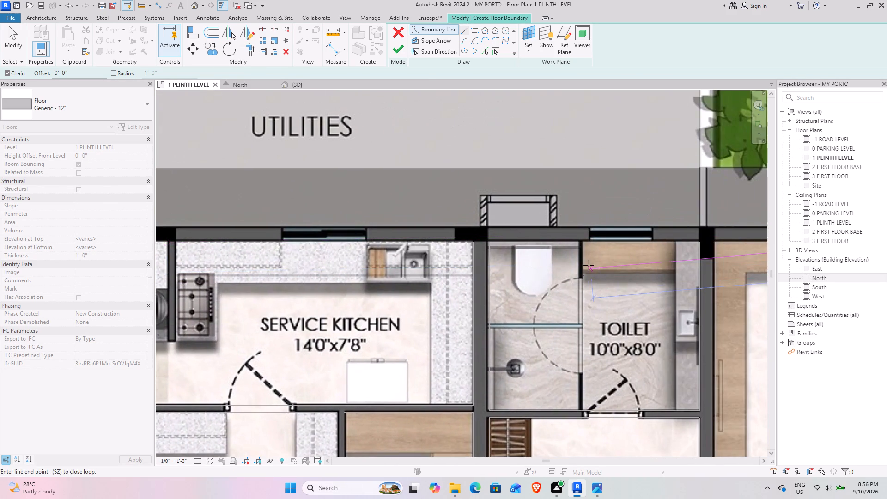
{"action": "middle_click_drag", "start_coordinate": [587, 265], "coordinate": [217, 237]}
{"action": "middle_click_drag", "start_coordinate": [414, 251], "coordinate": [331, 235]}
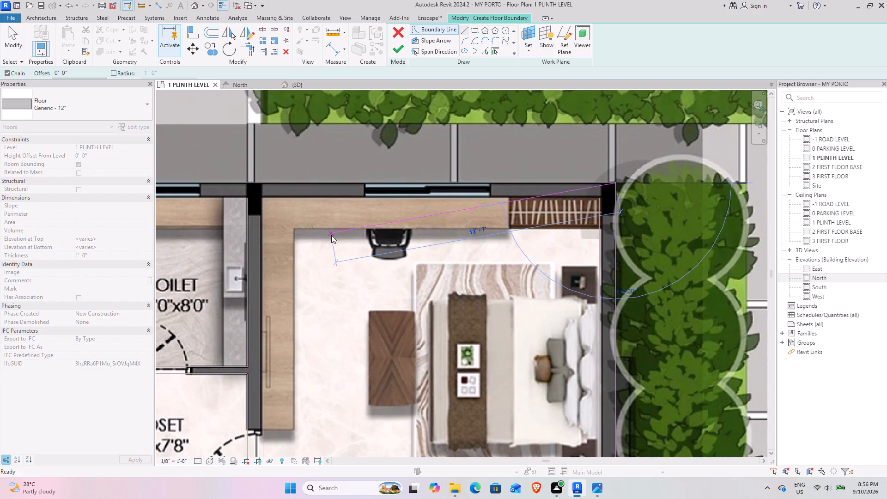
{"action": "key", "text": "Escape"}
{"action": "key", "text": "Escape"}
Draw a short horizontal boundary segment along the utility room's outer wall, starting from its outer corner by the kitchen garden side.
{"action": "scroll", "coordinate": [442, 215], "scroll_direction": "down", "scroll_amount": 2}
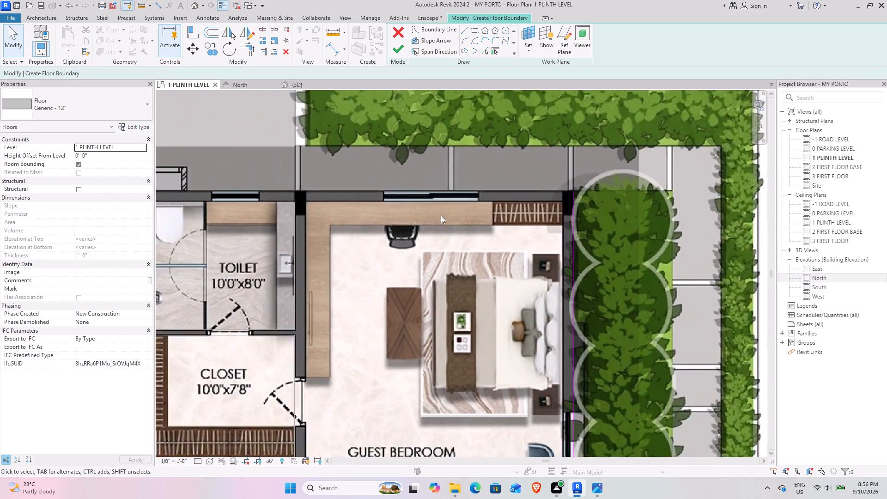
{"action": "scroll", "coordinate": [441, 215], "scroll_direction": "down", "scroll_amount": 2}
{"action": "middle_click_drag", "start_coordinate": [328, 236], "coordinate": [643, 246]}
{"action": "scroll", "coordinate": [227, 204], "scroll_direction": "up", "scroll_amount": 5}
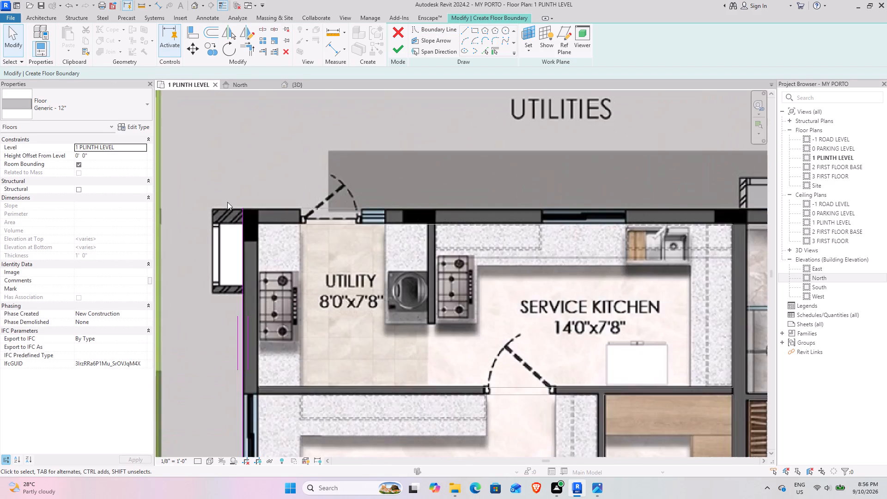
{"action": "scroll", "coordinate": [227, 202], "scroll_direction": "up", "scroll_amount": 3}
{"action": "left_click", "coordinate": [467, 27]}
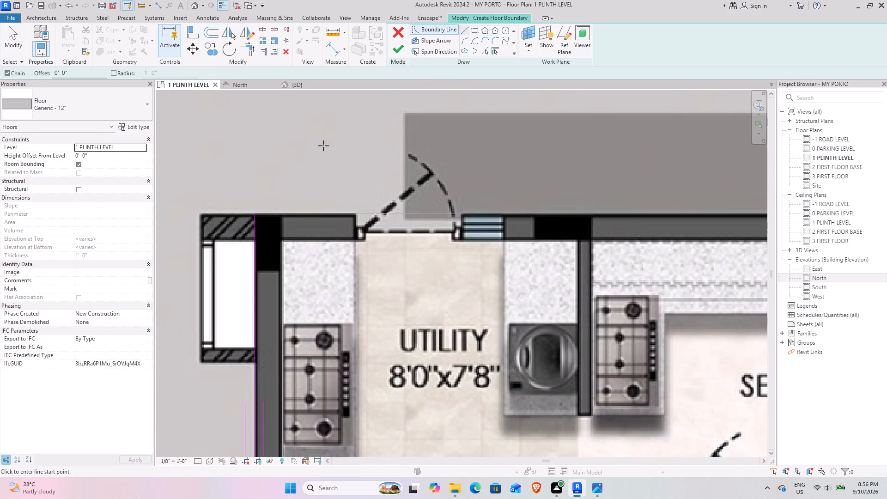
{"action": "left_click", "coordinate": [254, 214]}
{"action": "left_click", "coordinate": [302, 213]}
{"action": "key", "text": "Escape"}
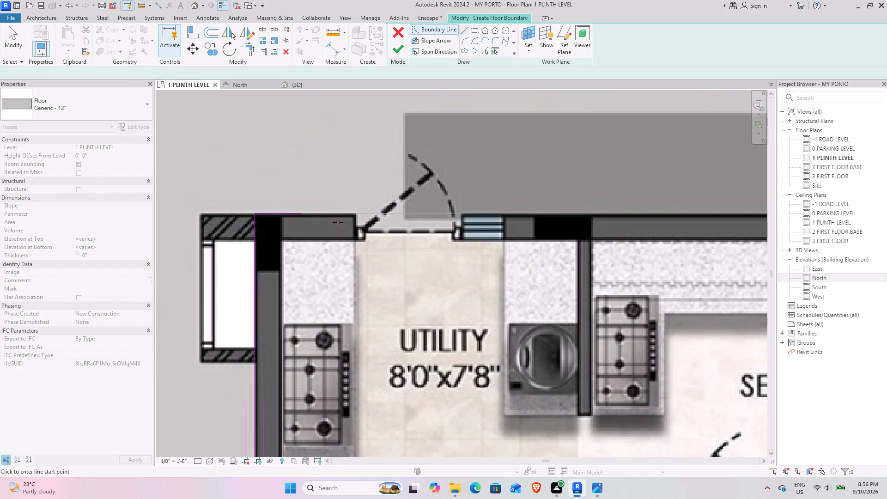
{"action": "scroll", "coordinate": [391, 230], "scroll_direction": "down", "scroll_amount": 5}
{"action": "middle_click_drag", "start_coordinate": [515, 227], "coordinate": [261, 205]}
{"action": "key", "text": "Escape"}
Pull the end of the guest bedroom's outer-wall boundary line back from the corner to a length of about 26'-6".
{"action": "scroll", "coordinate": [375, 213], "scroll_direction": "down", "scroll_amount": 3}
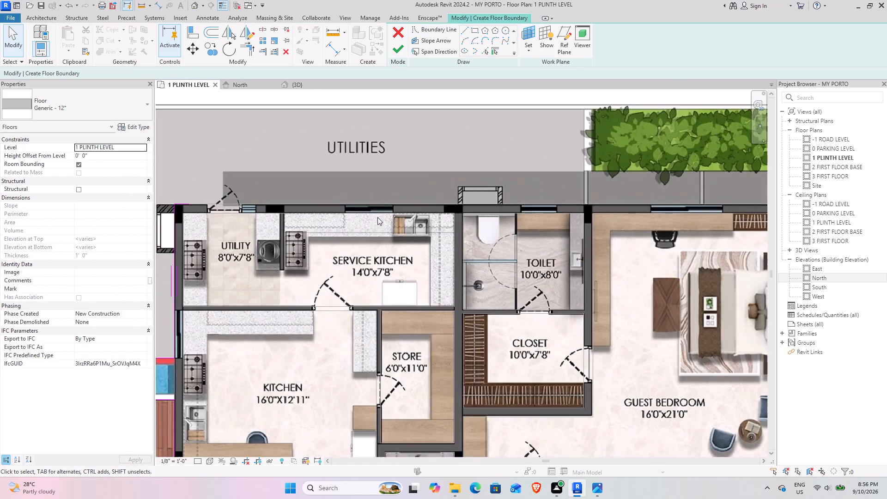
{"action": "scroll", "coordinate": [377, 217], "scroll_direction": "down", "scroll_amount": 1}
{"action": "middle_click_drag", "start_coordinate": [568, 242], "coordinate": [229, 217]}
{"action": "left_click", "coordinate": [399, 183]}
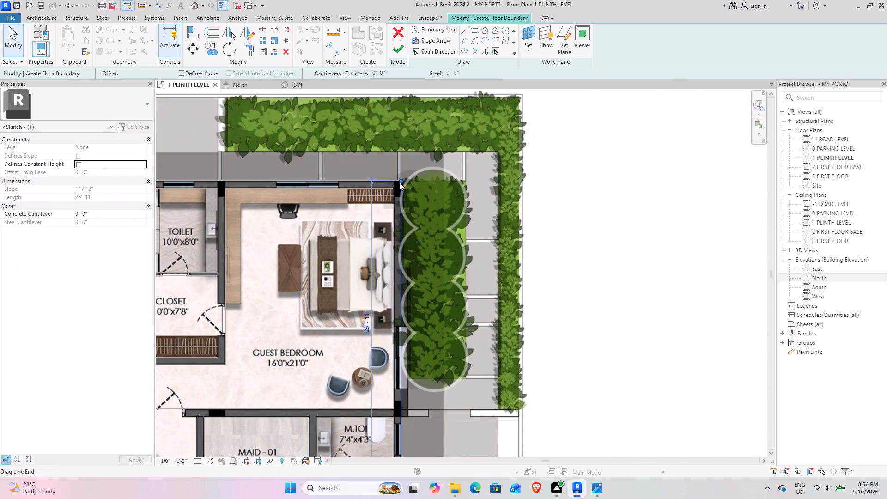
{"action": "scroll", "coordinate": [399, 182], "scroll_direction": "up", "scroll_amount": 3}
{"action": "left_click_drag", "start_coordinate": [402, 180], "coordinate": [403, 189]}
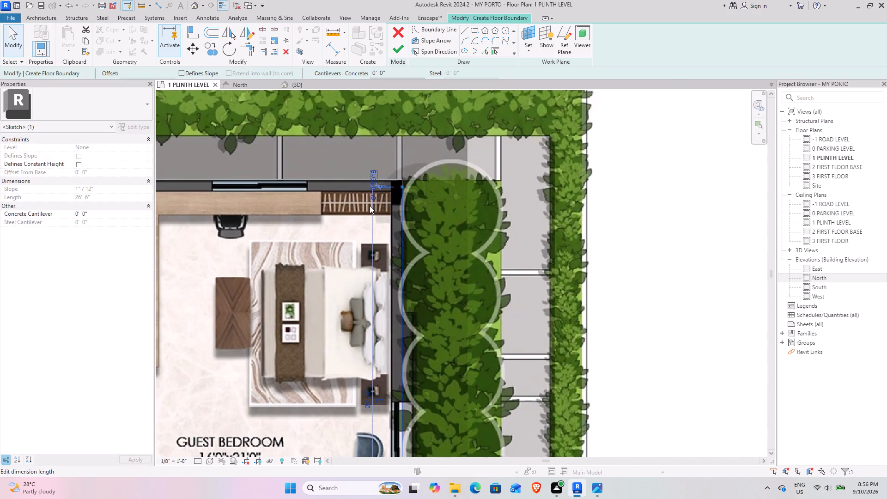
Trim/extend the guest bedroom's outer boundary line and the short utility wall segment to meet at the bedroom's far outer corner.
{"action": "scroll", "coordinate": [353, 215], "scroll_direction": "down", "scroll_amount": 3}
{"action": "middle_click_drag", "start_coordinate": [341, 219], "coordinate": [443, 199]}
{"action": "left_click", "coordinate": [244, 46]}
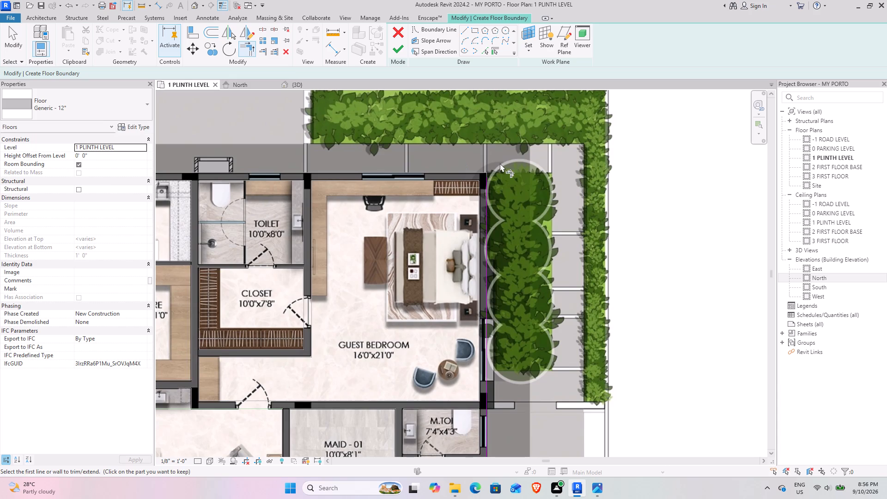
{"action": "left_click", "coordinate": [487, 195]}
{"action": "scroll", "coordinate": [384, 210], "scroll_direction": "down", "scroll_amount": 4}
{"action": "middle_click_drag", "start_coordinate": [351, 205], "coordinate": [656, 218]}
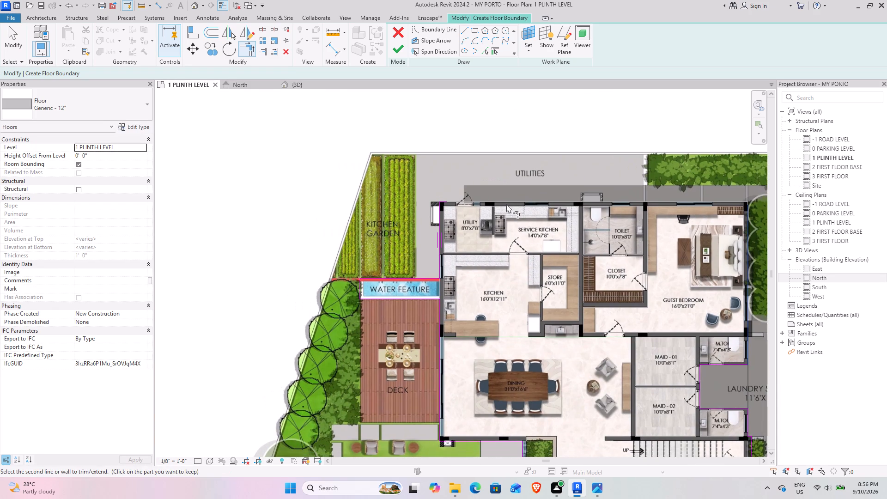
{"action": "left_click", "coordinate": [444, 201]}
{"action": "scroll", "coordinate": [546, 213], "scroll_direction": "down", "scroll_amount": 5}
{"action": "middle_click_drag", "start_coordinate": [607, 211], "coordinate": [521, 188]}
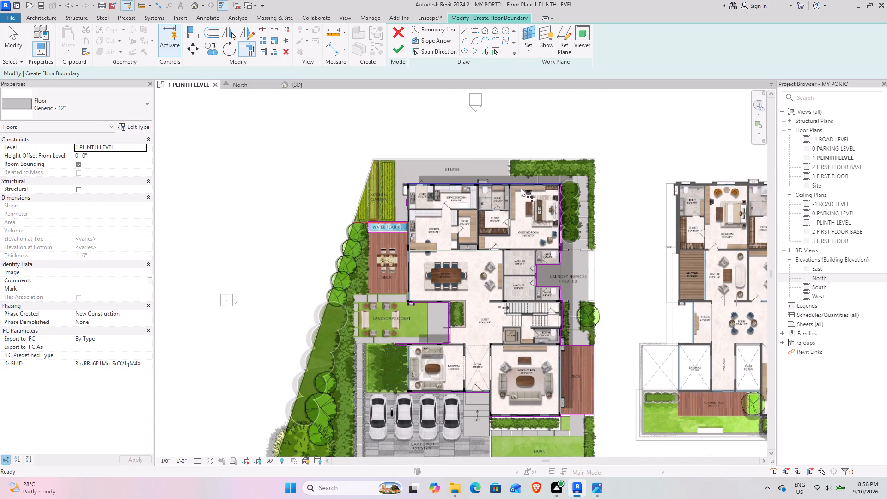
{"action": "key", "text": "Escape"}
{"action": "key", "text": "Escape"}
{"action": "key", "text": "Escape"}
Check the boundary around the laundry, maid rooms and decks, and finish the floor sketch.
{"action": "middle_click_drag", "start_coordinate": [485, 349], "coordinate": [468, 267]}
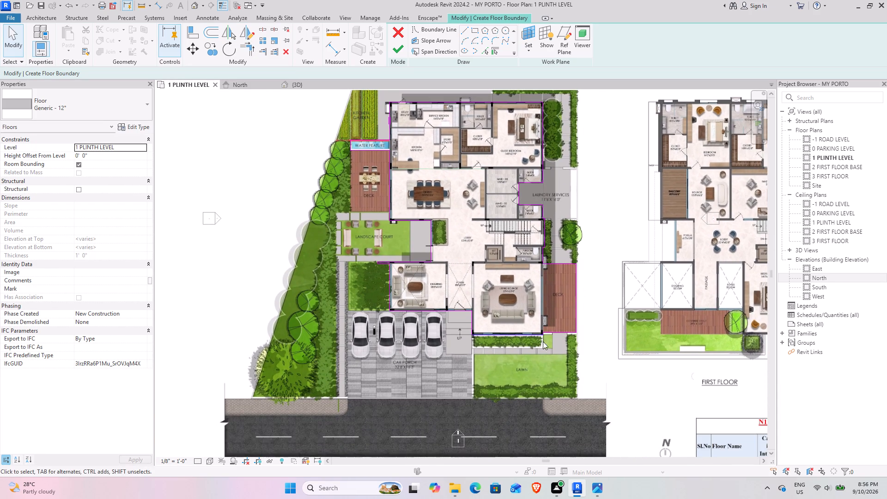
{"action": "scroll", "coordinate": [577, 323], "scroll_direction": "up", "scroll_amount": 4}
{"action": "scroll", "coordinate": [516, 205], "scroll_direction": "down", "scroll_amount": 4}
{"action": "middle_click_drag", "start_coordinate": [518, 178], "coordinate": [516, 227]}
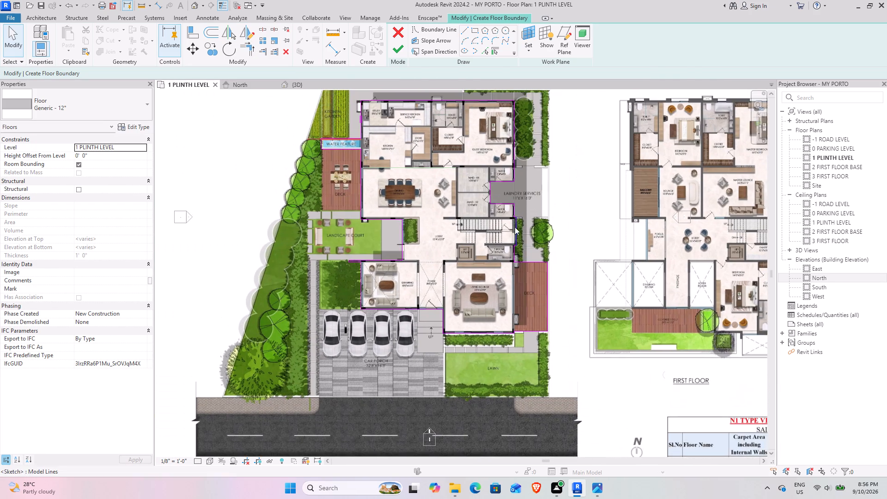
{"action": "scroll", "coordinate": [531, 153], "scroll_direction": "up", "scroll_amount": 3}
{"action": "middle_click_drag", "start_coordinate": [531, 153], "coordinate": [527, 220]}
{"action": "scroll", "coordinate": [468, 300], "scroll_direction": "up", "scroll_amount": 4}
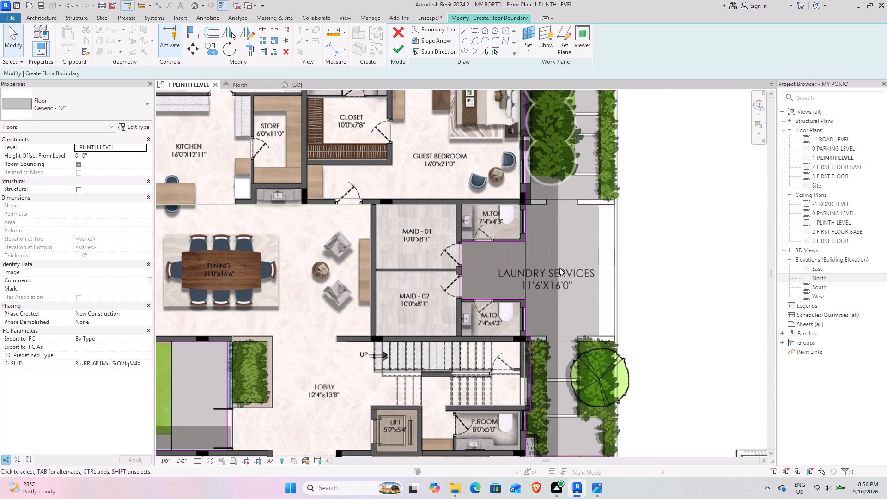
{"action": "middle_click_drag", "start_coordinate": [562, 265], "coordinate": [525, 285]}
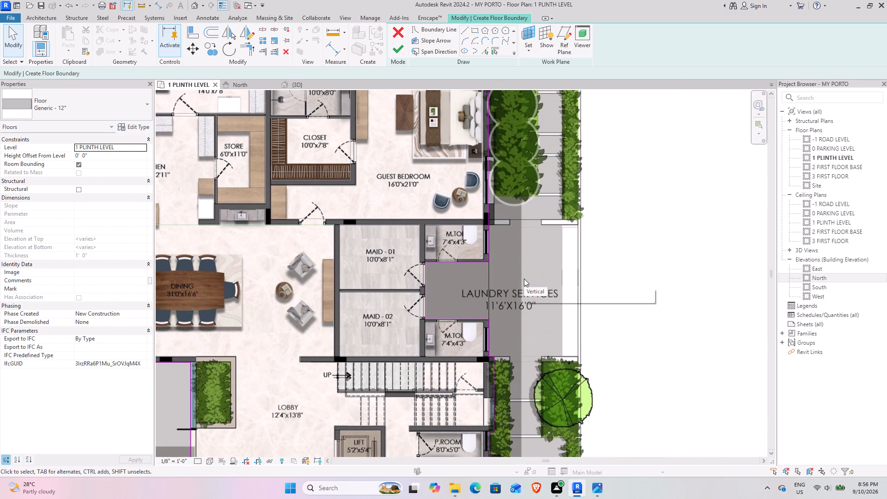
{"action": "scroll", "coordinate": [467, 282], "scroll_direction": "down", "scroll_amount": 4}
{"action": "middle_click_drag", "start_coordinate": [439, 280], "coordinate": [457, 231]}
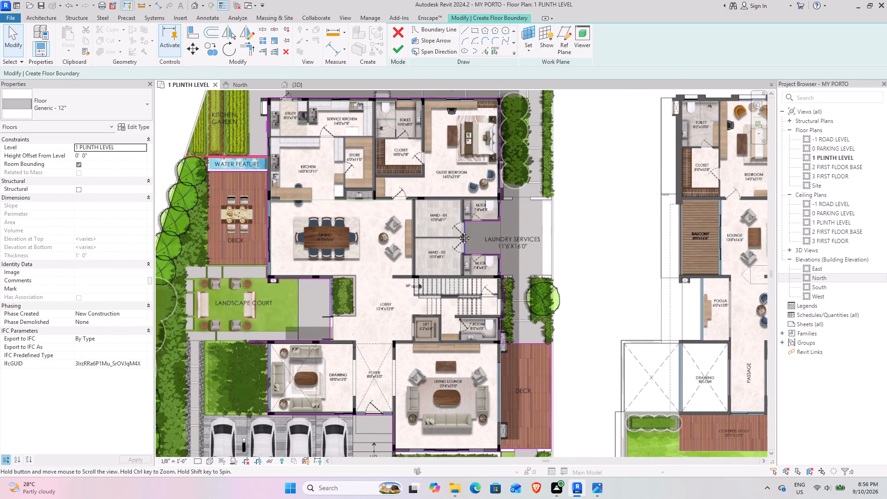
{"action": "middle_click_drag", "start_coordinate": [457, 231], "coordinate": [456, 231]}
{"action": "left_click", "coordinate": [399, 46]}
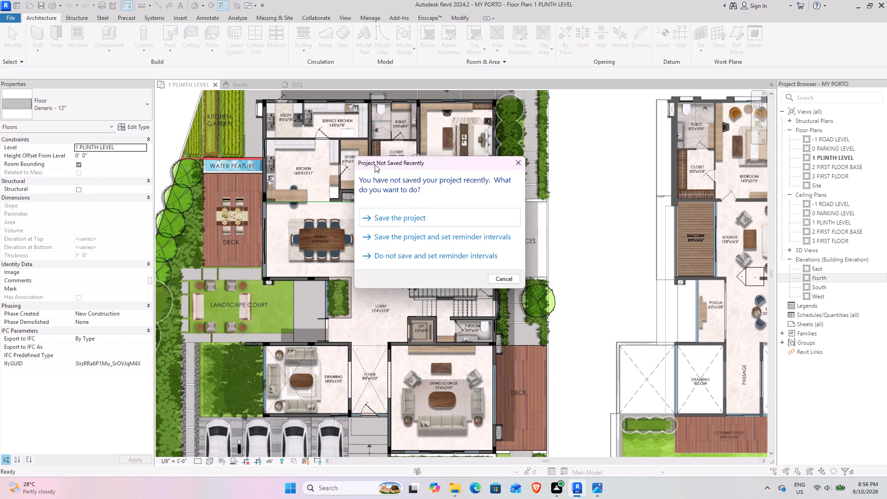
Save the project.
{"action": "left_click", "coordinate": [409, 217]}
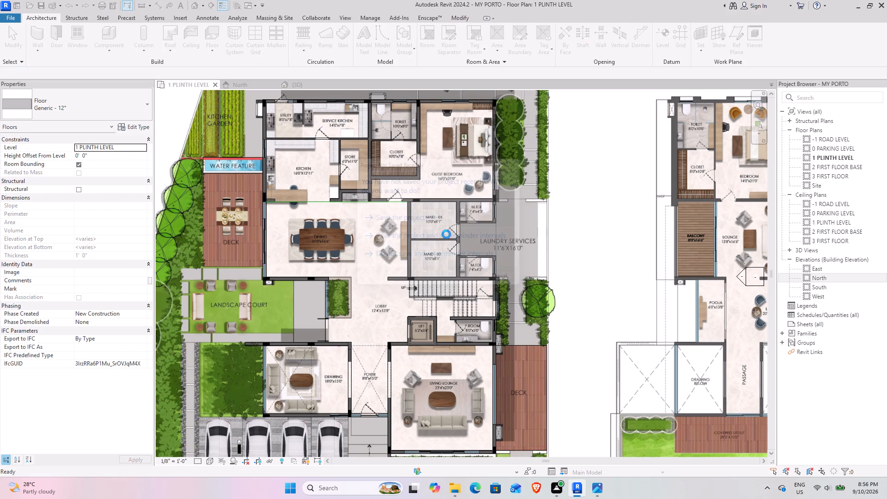
Examine the plinth floor slab with the walls in the 3D view, orbiting to see it from above.
{"action": "left_click", "coordinate": [299, 85]}
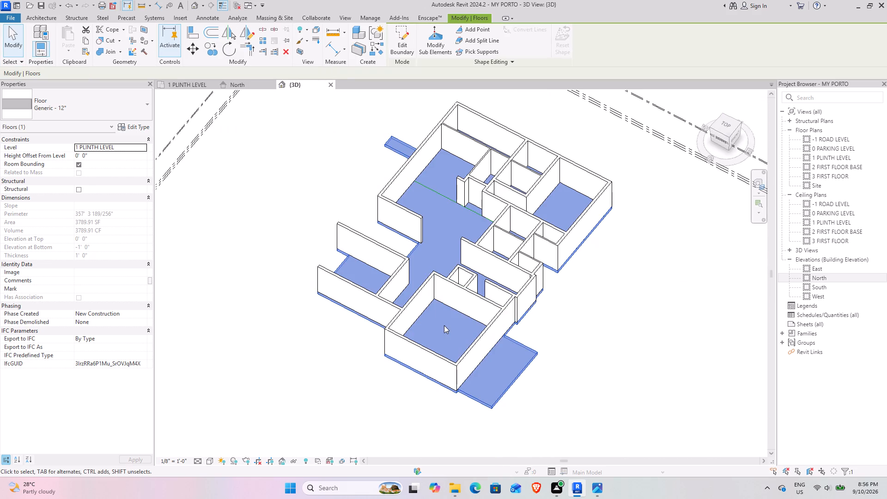
{"action": "scroll", "coordinate": [443, 323], "scroll_direction": "down", "scroll_amount": 4}
{"action": "middle_click_drag", "start_coordinate": [392, 328], "coordinate": [437, 391], "text": "shift"}
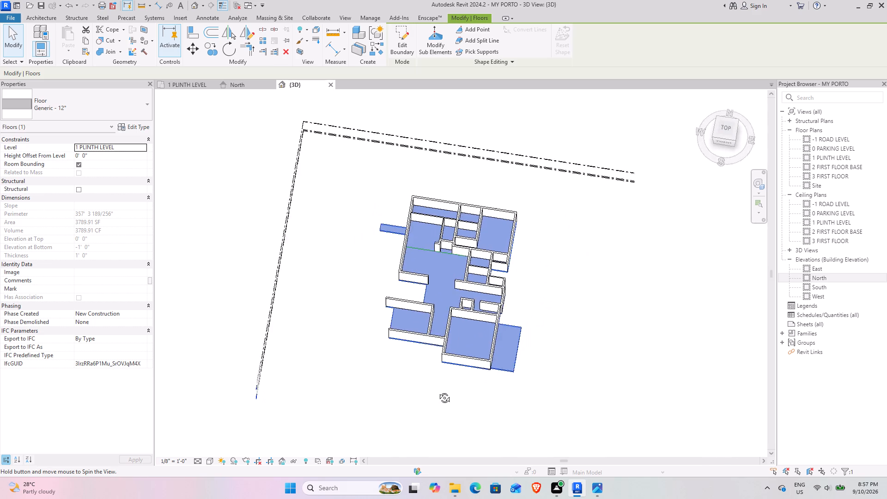
{"action": "middle_click_drag", "start_coordinate": [437, 391], "coordinate": [434, 390], "text": "shift"}
Edit the slab's boundary in the 1 PLINTH LEVEL plan, moving the deck's edge line from the water feature to the landscape court edge.
{"action": "left_click", "coordinate": [413, 39]}
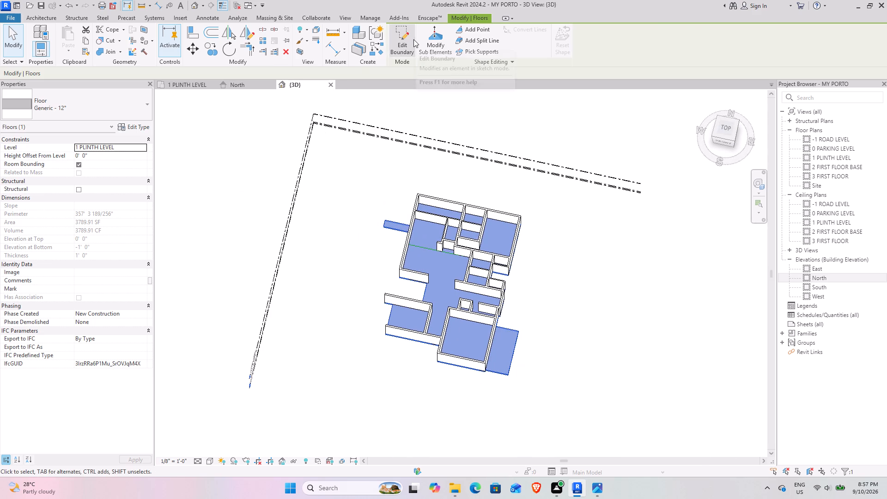
{"action": "left_click", "coordinate": [195, 87]}
{"action": "scroll", "coordinate": [219, 180], "scroll_direction": "up", "scroll_amount": 3}
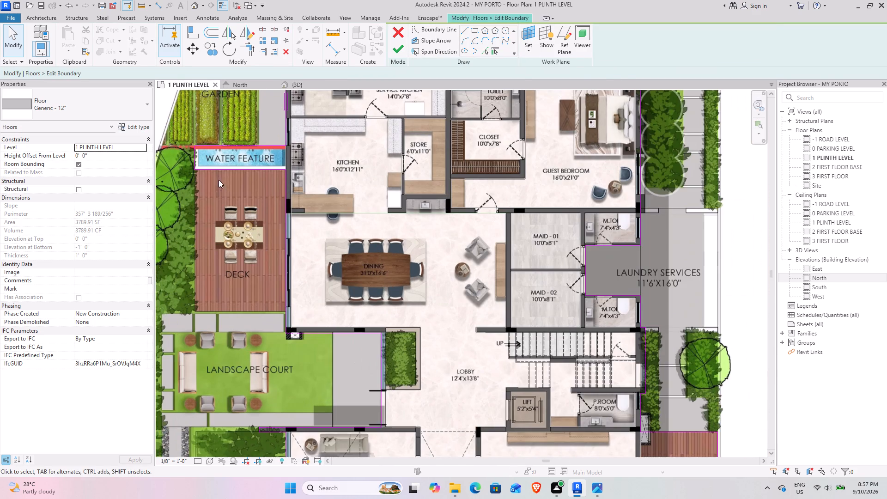
{"action": "middle_click_drag", "start_coordinate": [224, 218], "coordinate": [322, 201]}
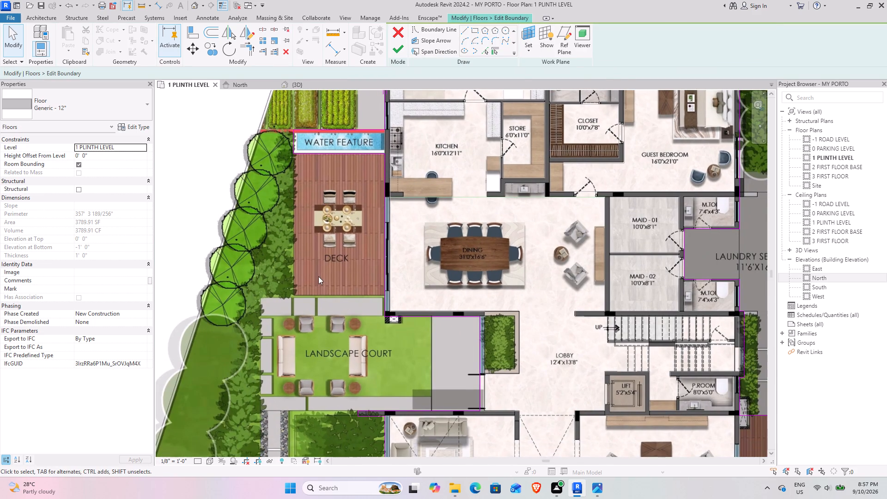
{"action": "scroll", "coordinate": [317, 275], "scroll_direction": "up", "scroll_amount": 3}
{"action": "middle_click_drag", "start_coordinate": [378, 197], "coordinate": [377, 275]}
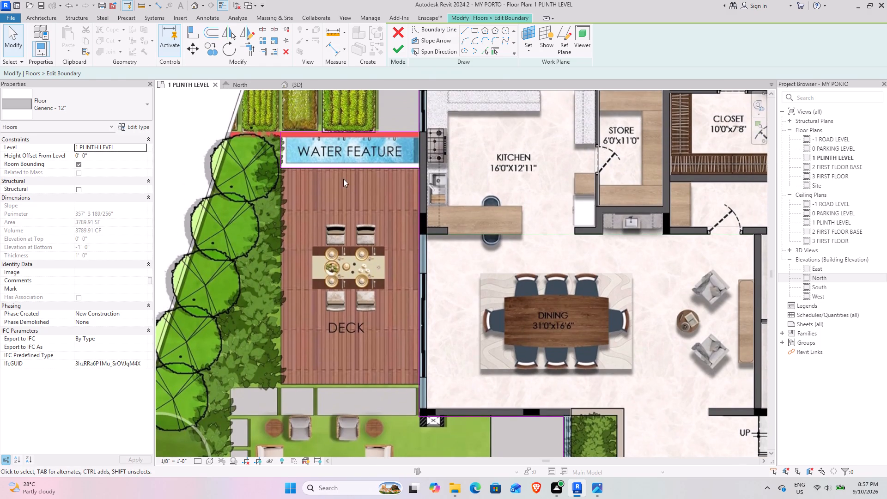
{"action": "left_click", "coordinate": [339, 167]}
{"action": "left_click_drag", "start_coordinate": [336, 166], "coordinate": [338, 281]}
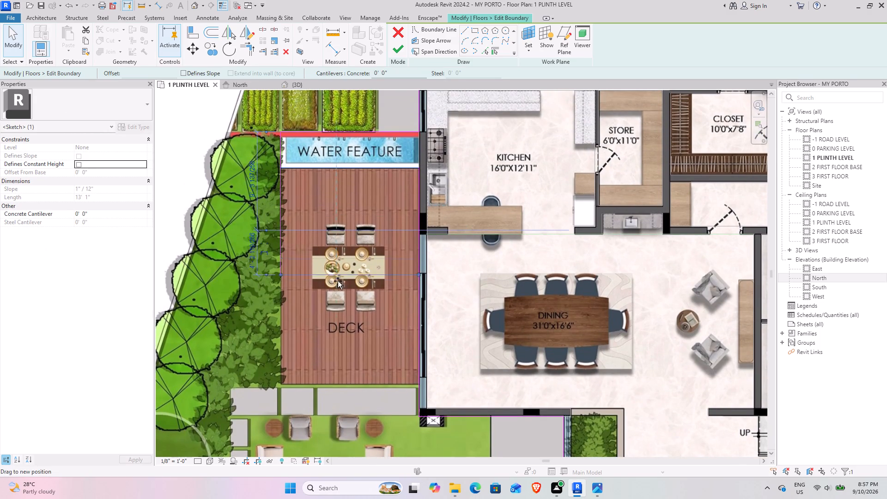
{"action": "left_click_drag", "start_coordinate": [338, 281], "coordinate": [344, 388]}
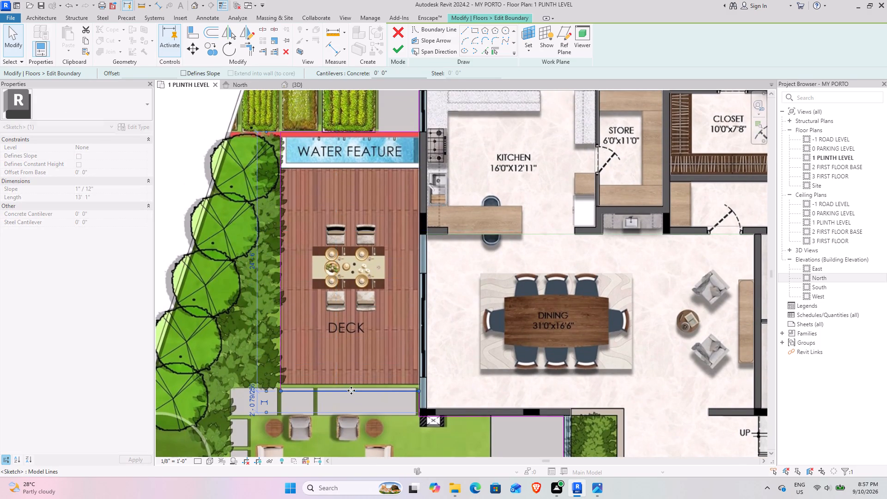
{"action": "scroll", "coordinate": [351, 376], "scroll_direction": "up", "scroll_amount": 8}
{"action": "left_click_drag", "start_coordinate": [395, 413], "coordinate": [395, 412]}
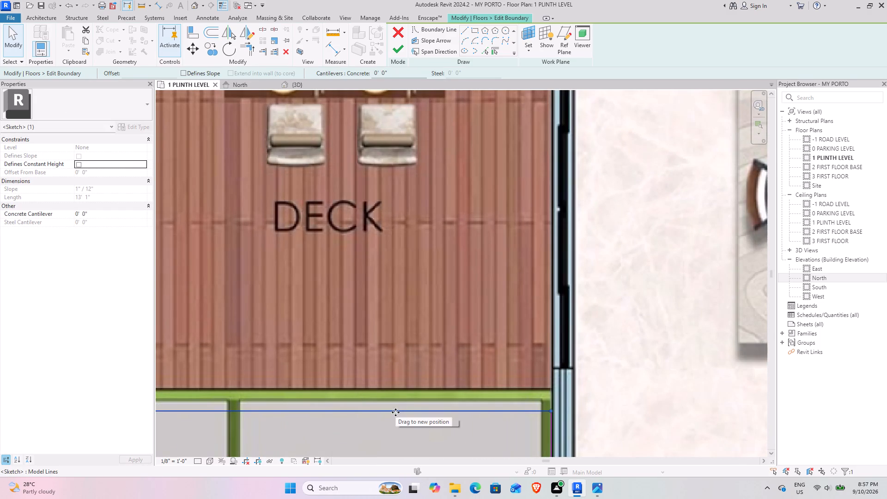
{"action": "left_click_drag", "start_coordinate": [395, 412], "coordinate": [398, 392]}
Check the deck outline beside the dining room and finish the slab's boundary edit.
{"action": "scroll", "coordinate": [418, 292], "scroll_direction": "down", "scroll_amount": 9}
{"action": "middle_click_drag", "start_coordinate": [471, 247], "coordinate": [433, 300]}
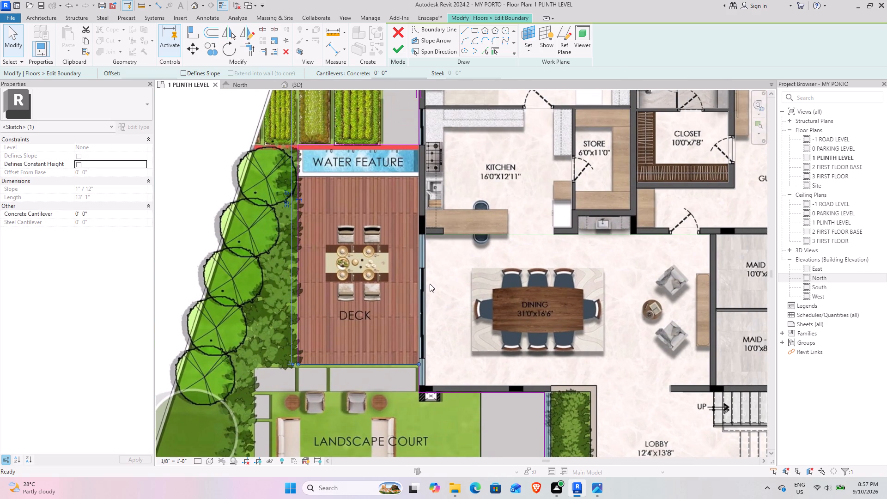
{"action": "scroll", "coordinate": [311, 209], "scroll_direction": "up", "scroll_amount": 4}
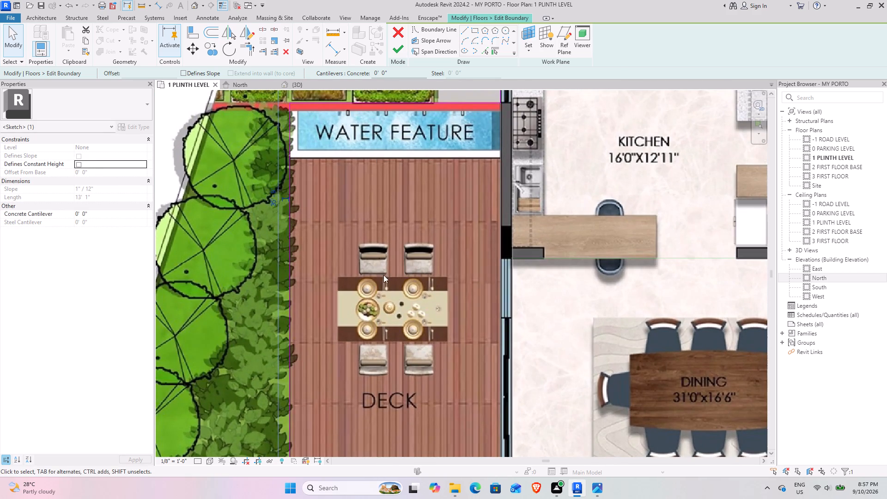
{"action": "scroll", "coordinate": [444, 285], "scroll_direction": "down", "scroll_amount": 4}
{"action": "middle_click_drag", "start_coordinate": [485, 310], "coordinate": [366, 308]}
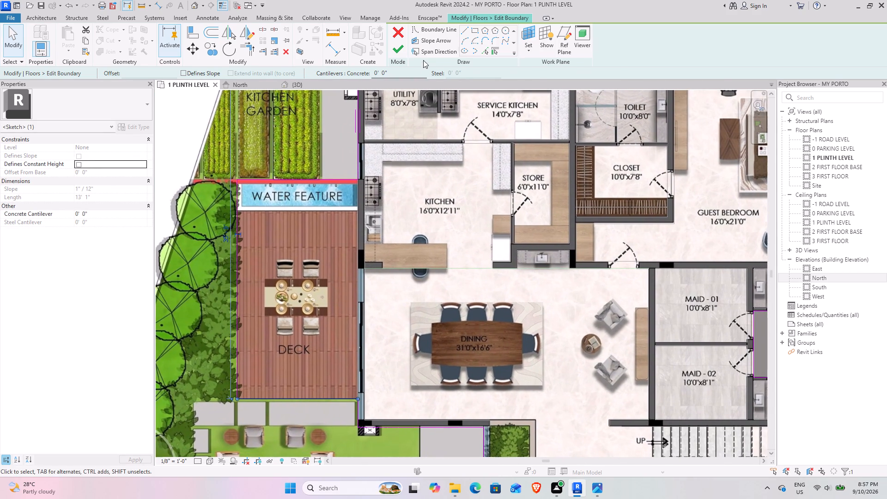
{"action": "left_click", "coordinate": [397, 49]}
Switch to the 3D view, clear the floor selection and set the visual style to Shaded.
{"action": "left_click", "coordinate": [298, 82]}
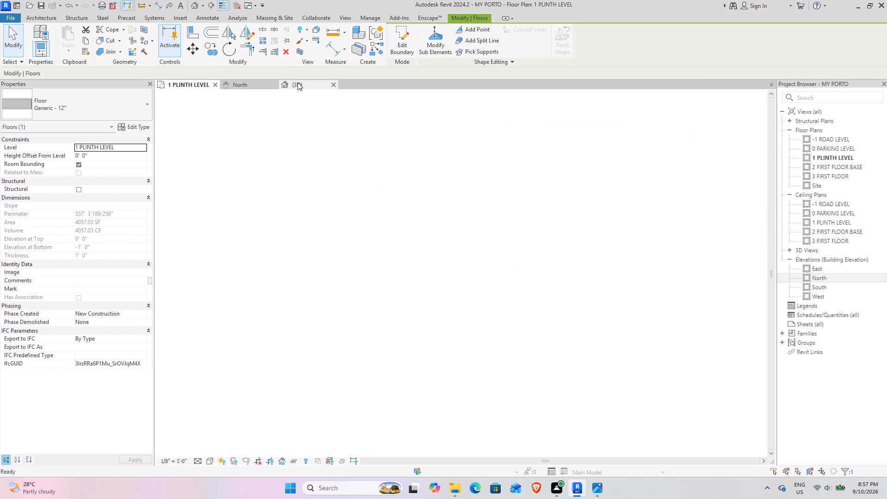
{"action": "left_click", "coordinate": [572, 334]}
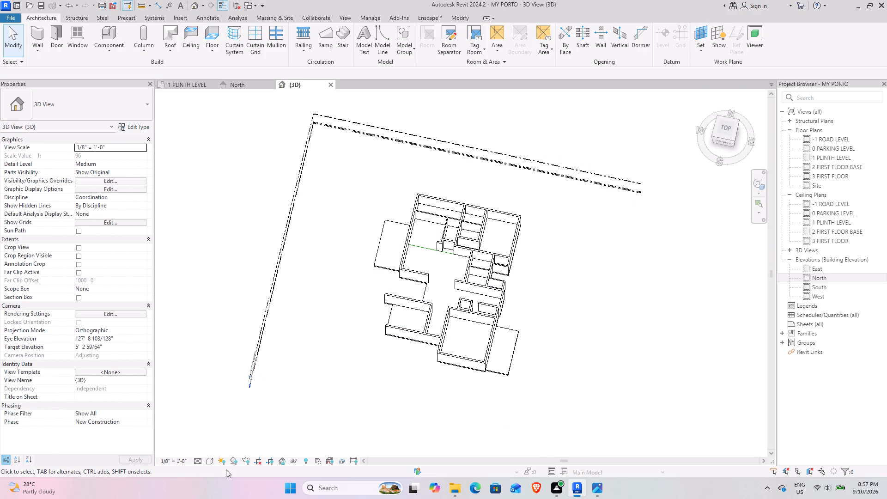
{"action": "left_click", "coordinate": [209, 461]}
{"action": "left_click", "coordinate": [228, 423]}
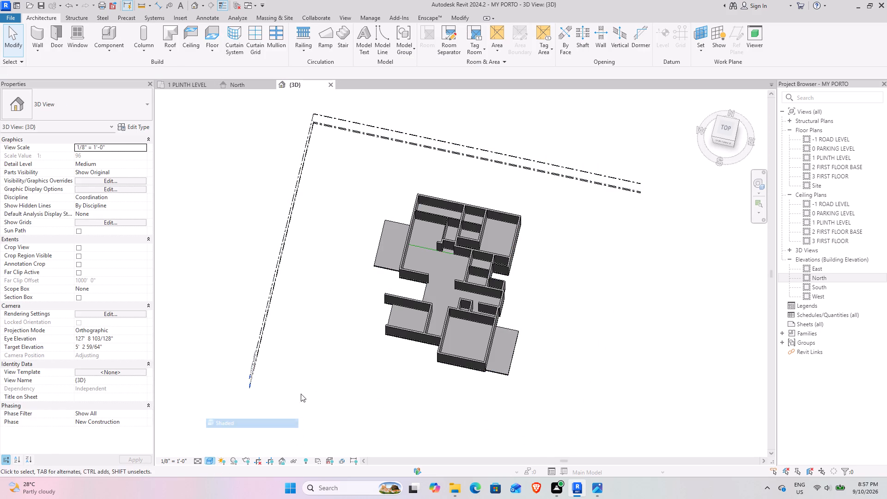
Delete the stray model line crossing the floor slab between the kitchen and dining areas in the 3D view.
{"action": "scroll", "coordinate": [455, 239], "scroll_direction": "up", "scroll_amount": 7}
{"action": "middle_click_drag", "start_coordinate": [422, 329], "coordinate": [445, 280], "text": "shift"}
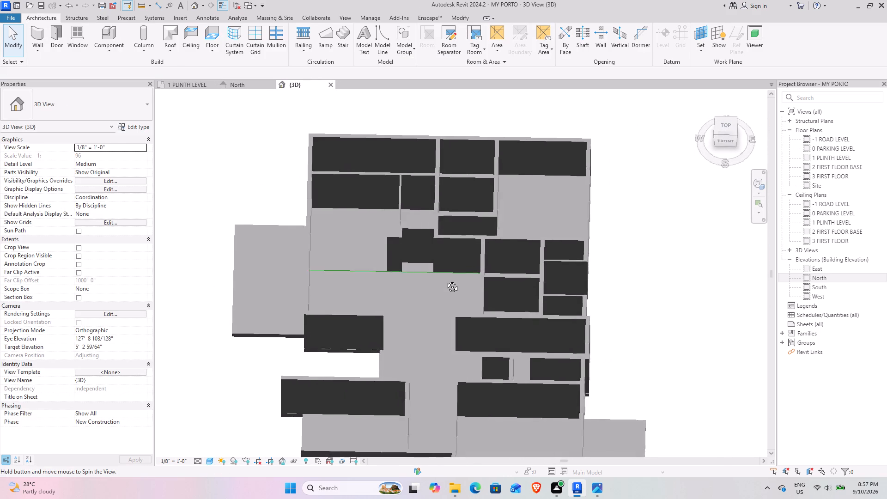
{"action": "middle_click_drag", "start_coordinate": [445, 280], "coordinate": [416, 292], "text": "shift"}
{"action": "left_click", "coordinate": [391, 252]}
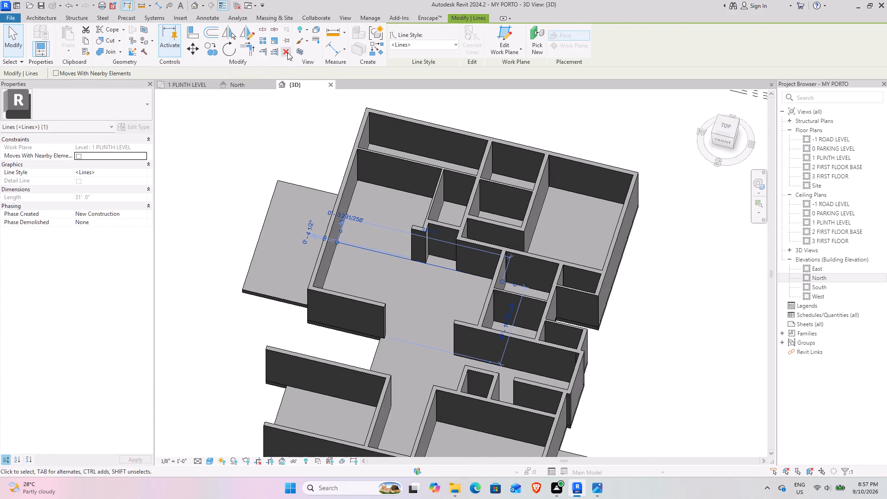
{"action": "left_click", "coordinate": [287, 52]}
Examine the shaded slab, walls and both decks in 3D, orbiting around the building and checking the slab edges.
{"action": "scroll", "coordinate": [423, 324], "scroll_direction": "down", "scroll_amount": 5}
{"action": "middle_click_drag", "start_coordinate": [395, 396], "coordinate": [491, 371], "text": "shift"}
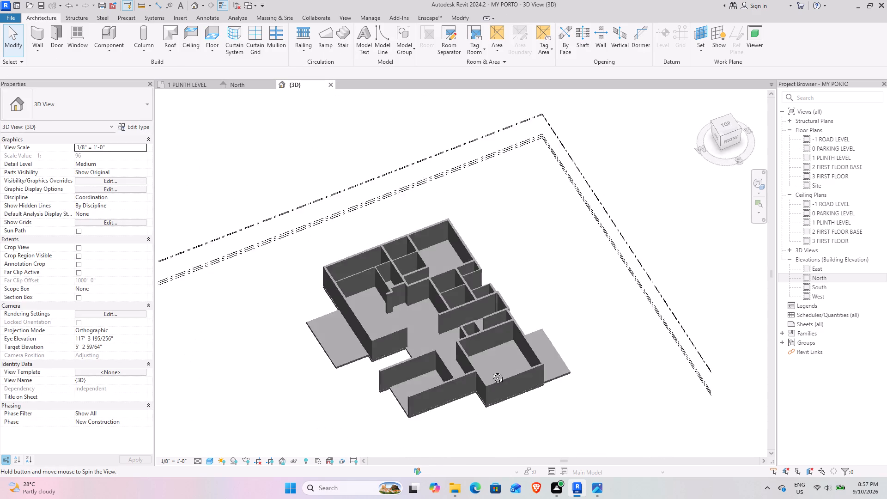
{"action": "middle_click_drag", "start_coordinate": [491, 371], "coordinate": [350, 402], "text": "shift"}
{"action": "middle_click_drag", "start_coordinate": [368, 401], "coordinate": [390, 286]}
{"action": "middle_click_drag", "start_coordinate": [390, 333], "coordinate": [479, 311], "text": "shift"}
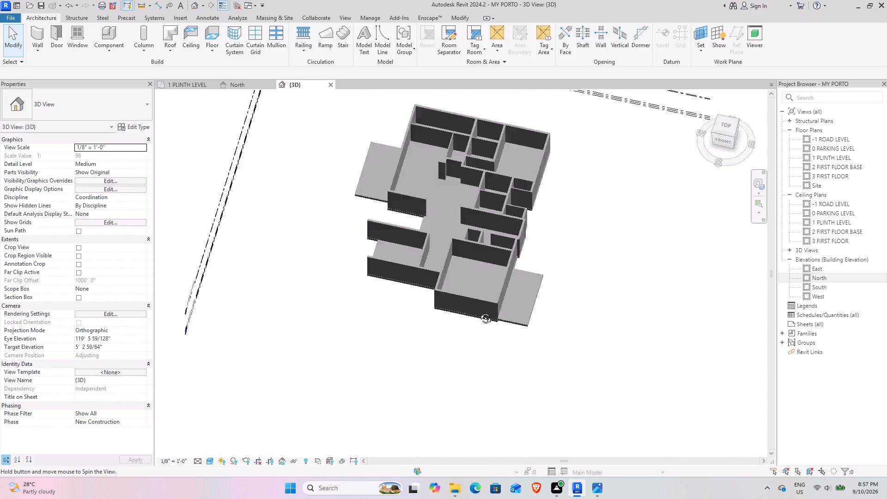
{"action": "middle_click_drag", "start_coordinate": [479, 311], "coordinate": [314, 277], "text": "shift"}
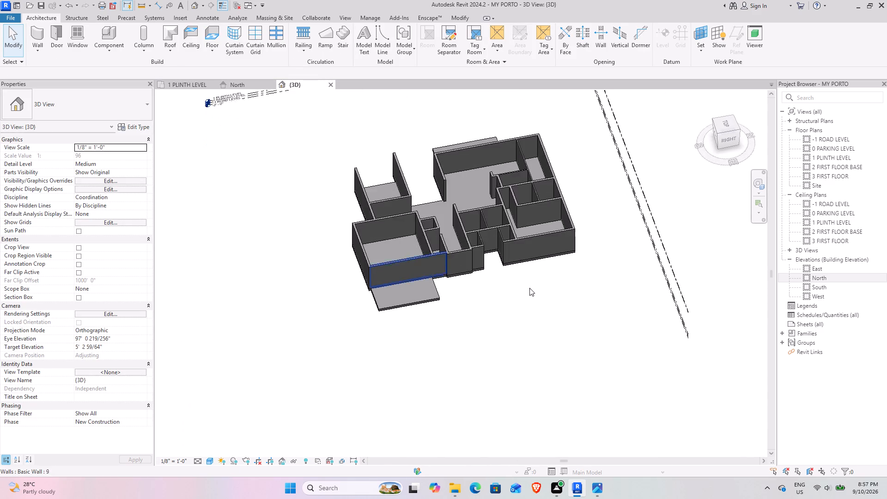
{"action": "scroll", "coordinate": [475, 247], "scroll_direction": "up", "scroll_amount": 8}
{"action": "middle_click_drag", "start_coordinate": [399, 303], "coordinate": [414, 371], "text": "shift"}
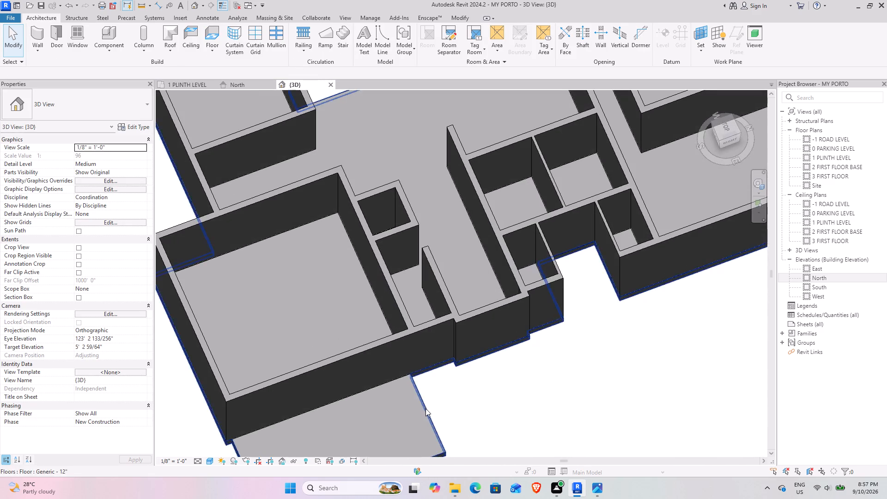
{"action": "middle_click_drag", "start_coordinate": [426, 406], "coordinate": [507, 260], "text": "shift"}
{"action": "scroll", "coordinate": [340, 264], "scroll_direction": "down", "scroll_amount": 3}
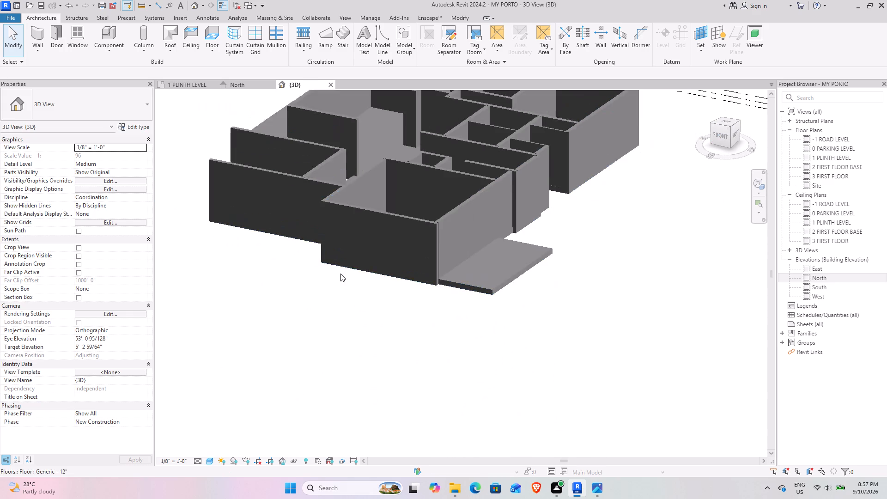
{"action": "middle_click_drag", "start_coordinate": [337, 268], "coordinate": [485, 414], "text": "shift"}
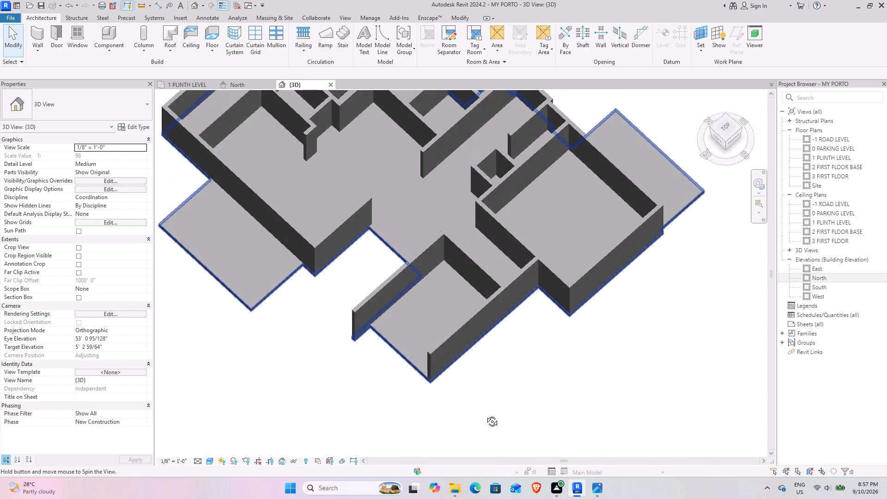
{"action": "middle_click_drag", "start_coordinate": [485, 414], "coordinate": [394, 412], "text": "shift"}
Study the landscape court, car porch, entrance steps and lawn on the 1 PLINTH LEVEL floor plan.
{"action": "left_click", "coordinate": [184, 87]}
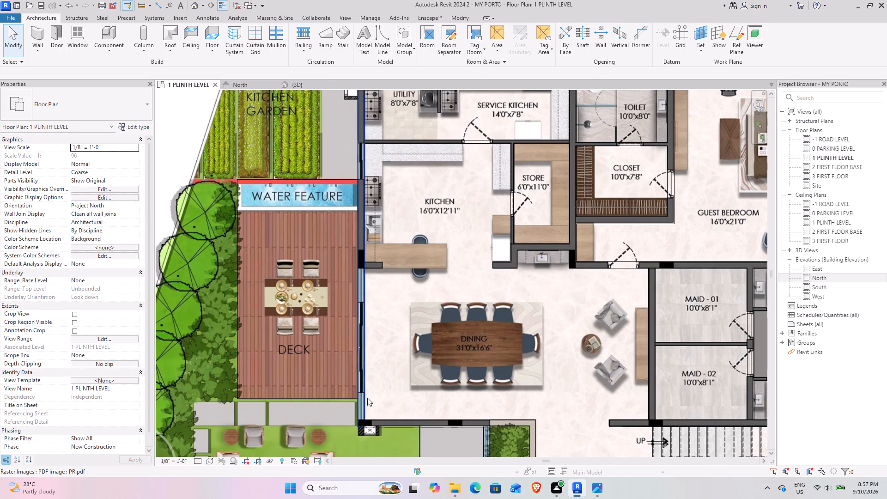
{"action": "middle_click_drag", "start_coordinate": [344, 391], "coordinate": [358, 202]}
{"action": "scroll", "coordinate": [359, 213], "scroll_direction": "down", "scroll_amount": 4}
{"action": "middle_click_drag", "start_coordinate": [337, 274], "coordinate": [380, 226]}
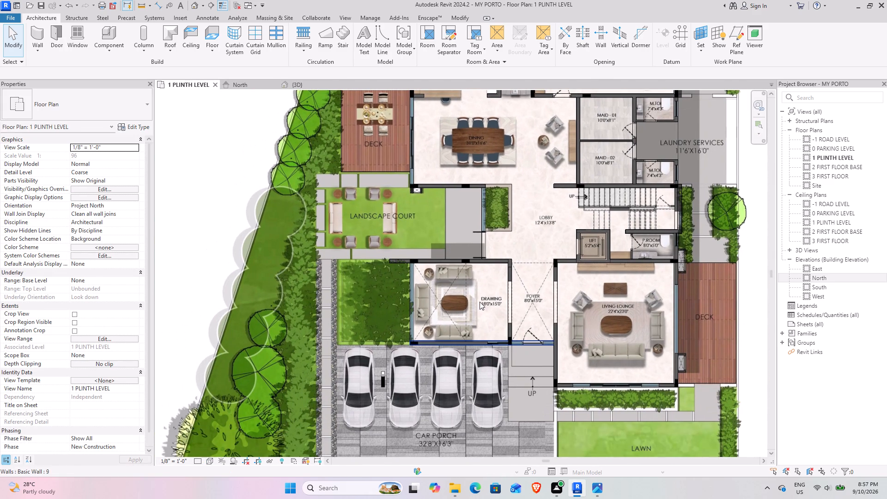
{"action": "middle_click_drag", "start_coordinate": [475, 300], "coordinate": [361, 276]}
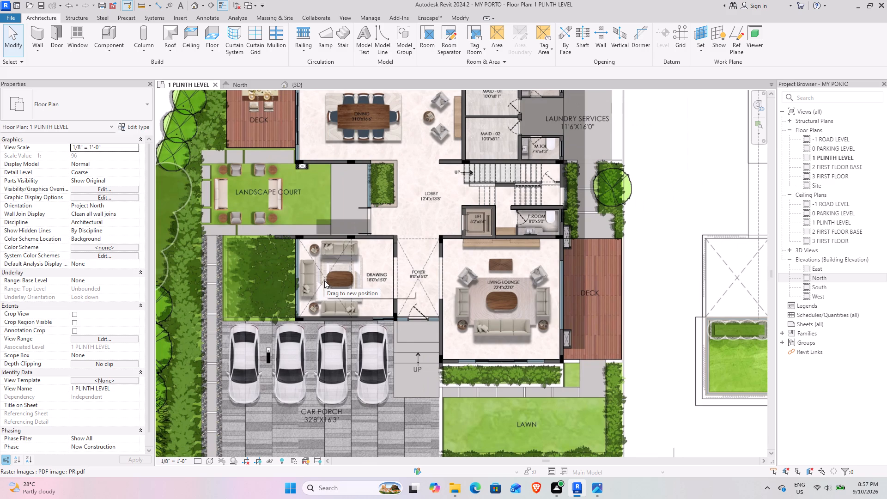
{"action": "middle_click_drag", "start_coordinate": [407, 370], "coordinate": [391, 243]}
{"action": "scroll", "coordinate": [285, 298], "scroll_direction": "down", "scroll_amount": 4}
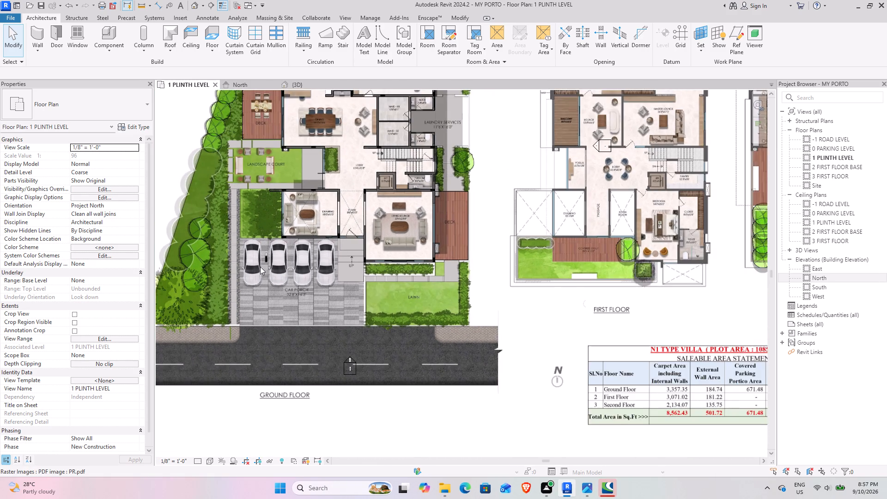
{"action": "middle_click_drag", "start_coordinate": [260, 267], "coordinate": [296, 242]}
{"action": "scroll", "coordinate": [272, 217], "scroll_direction": "up", "scroll_amount": 3}
{"action": "scroll", "coordinate": [364, 267], "scroll_direction": "up", "scroll_amount": 3}
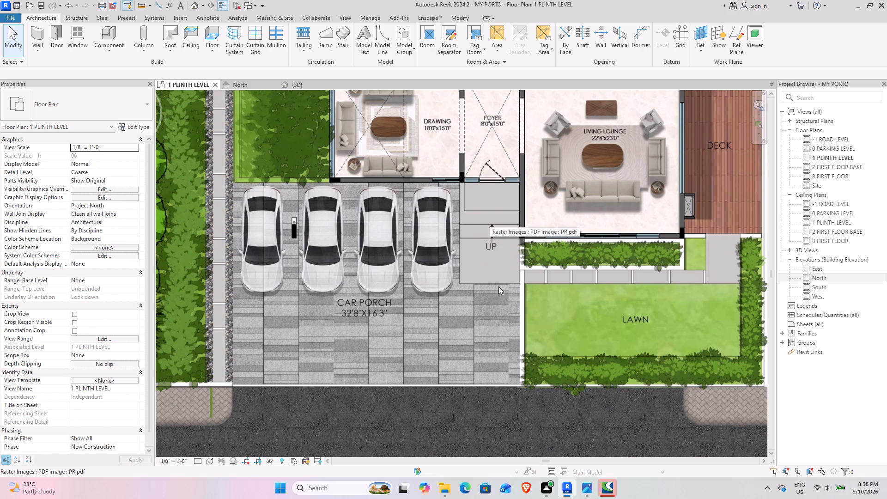
{"action": "scroll", "coordinate": [498, 286], "scroll_direction": "up", "scroll_amount": 3}
{"action": "middle_click_drag", "start_coordinate": [495, 284], "coordinate": [437, 349]}
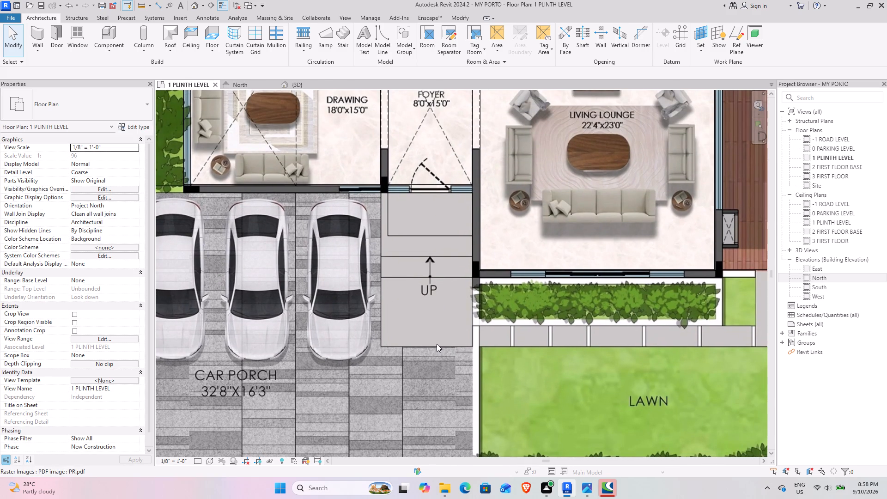
{"action": "scroll", "coordinate": [443, 333], "scroll_direction": "down", "scroll_amount": 3}
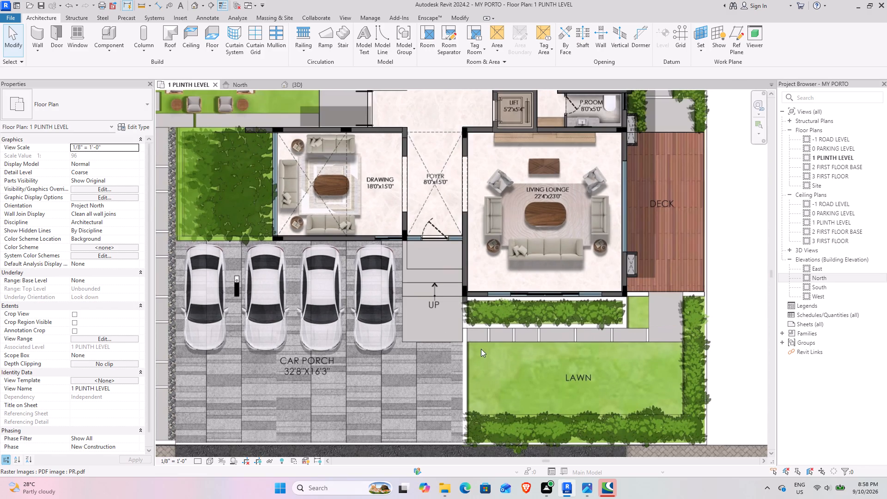
{"action": "middle_click_drag", "start_coordinate": [474, 347], "coordinate": [427, 306]}
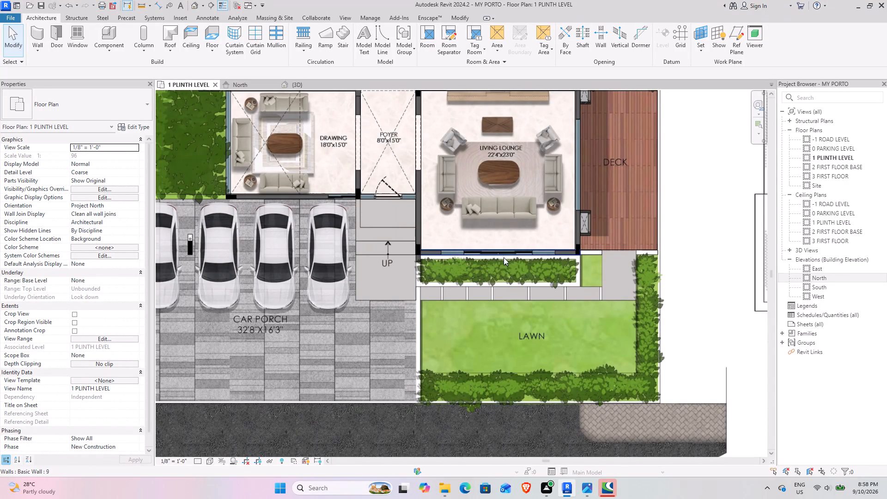
{"action": "scroll", "coordinate": [515, 385], "scroll_direction": "up", "scroll_amount": 3}
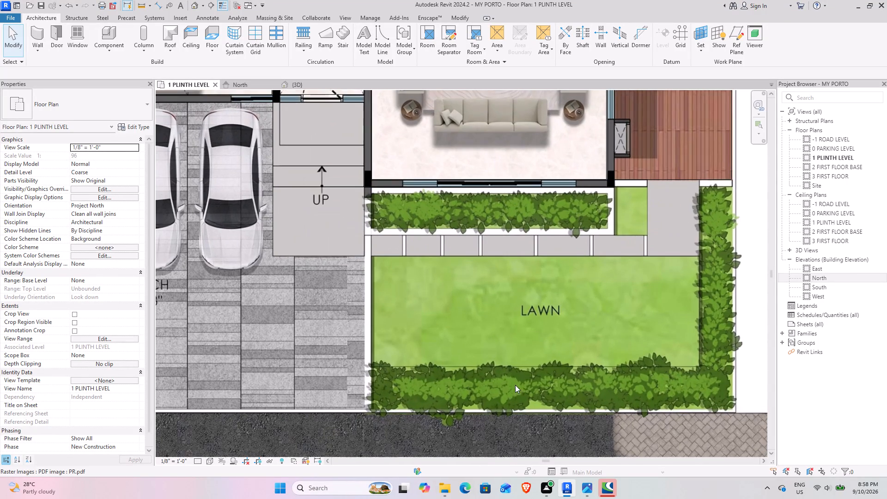
{"action": "middle_click_drag", "start_coordinate": [439, 347], "coordinate": [522, 298]}
{"action": "scroll", "coordinate": [437, 255], "scroll_direction": "down", "scroll_amount": 3}
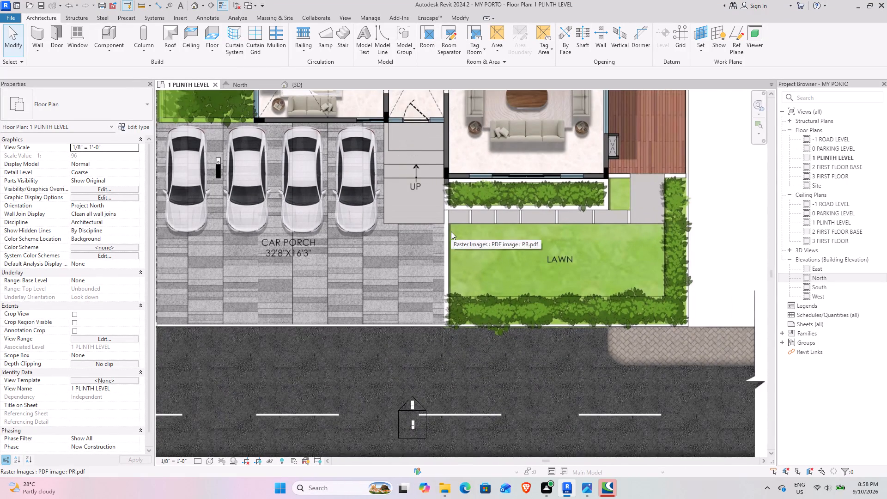
{"action": "middle_click_drag", "start_coordinate": [449, 235], "coordinate": [431, 276]}
Switch to the Aparna Amber bungalow render and compare its car porch, entrance and front wall with the plinth level plan.
{"action": "key", "text": "alt+Tab"}
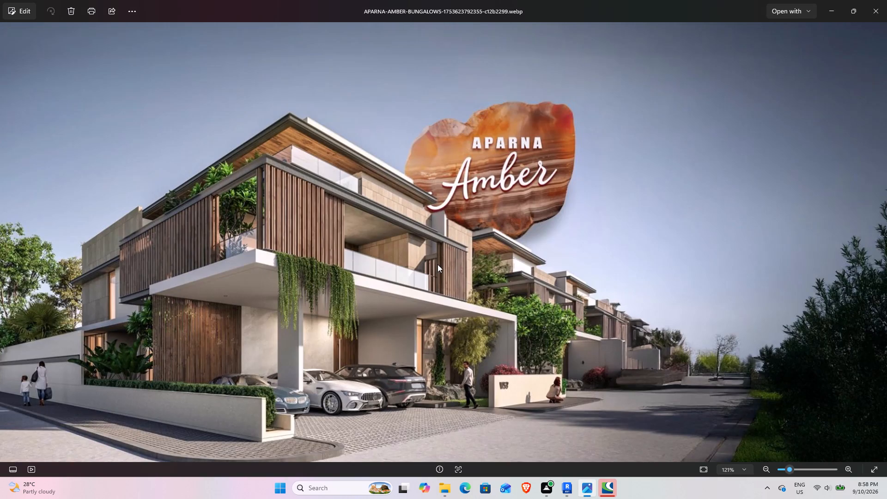
{"action": "scroll", "coordinate": [448, 403], "scroll_direction": "up", "scroll_amount": 11}
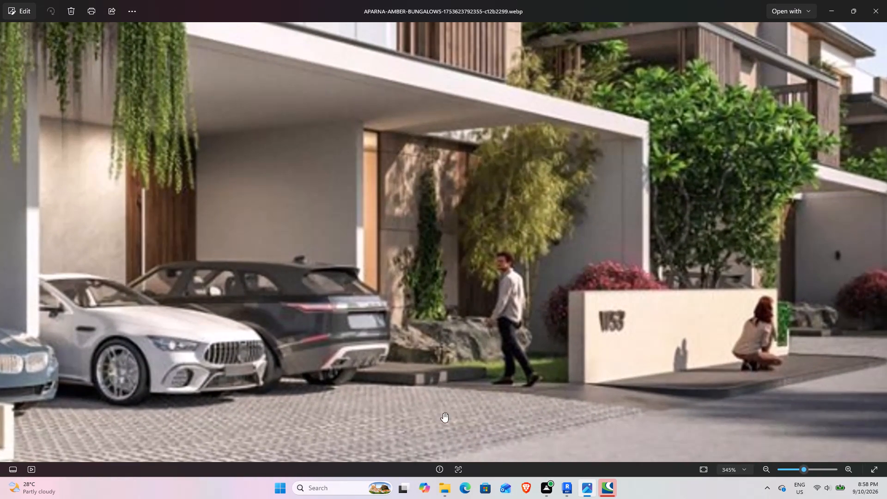
{"action": "scroll", "coordinate": [502, 336], "scroll_direction": "down", "scroll_amount": 4}
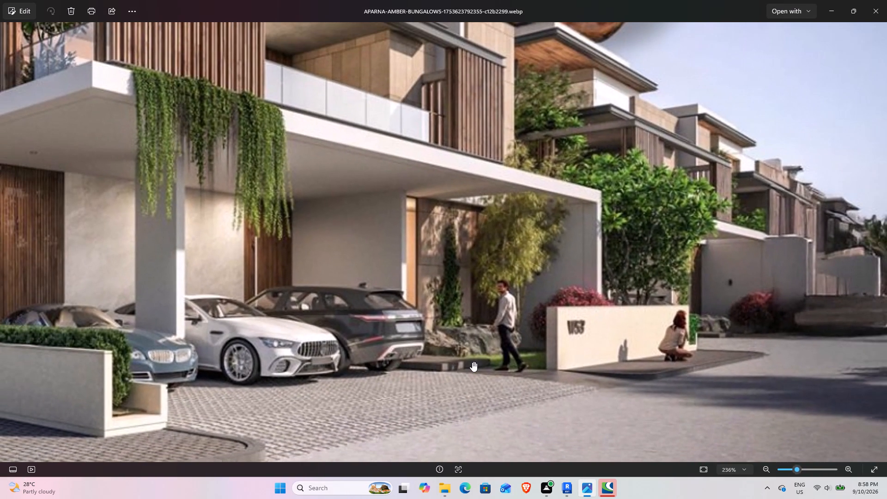
{"action": "scroll", "coordinate": [472, 362], "scroll_direction": "down", "scroll_amount": 4}
{"action": "key", "text": "alt+Tab"}
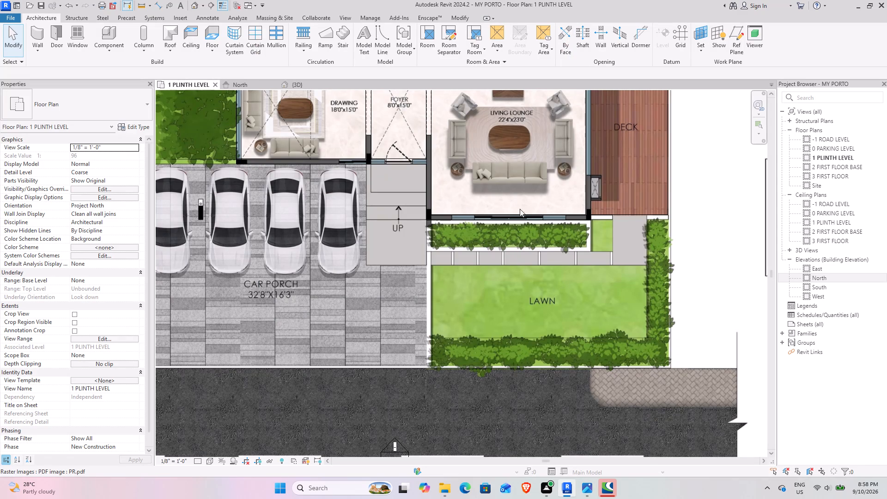
{"action": "scroll", "coordinate": [441, 218], "scroll_direction": "up", "scroll_amount": 4}
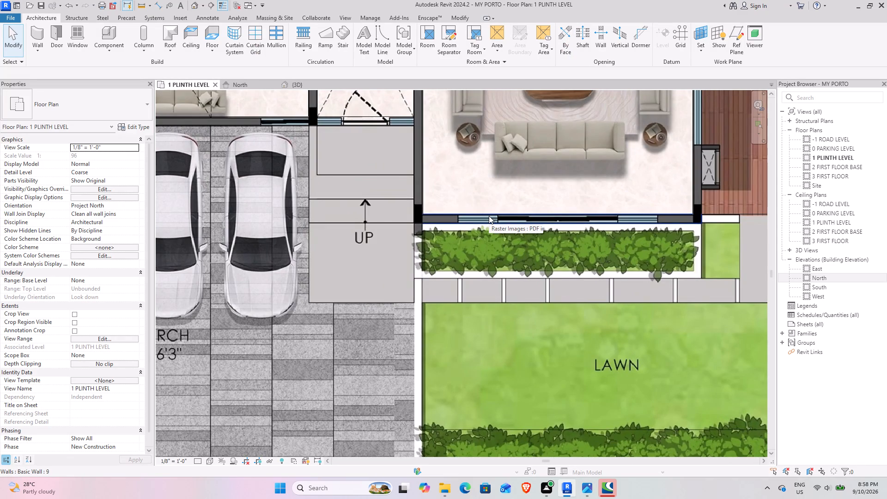
{"action": "key", "text": "alt+Tab"}
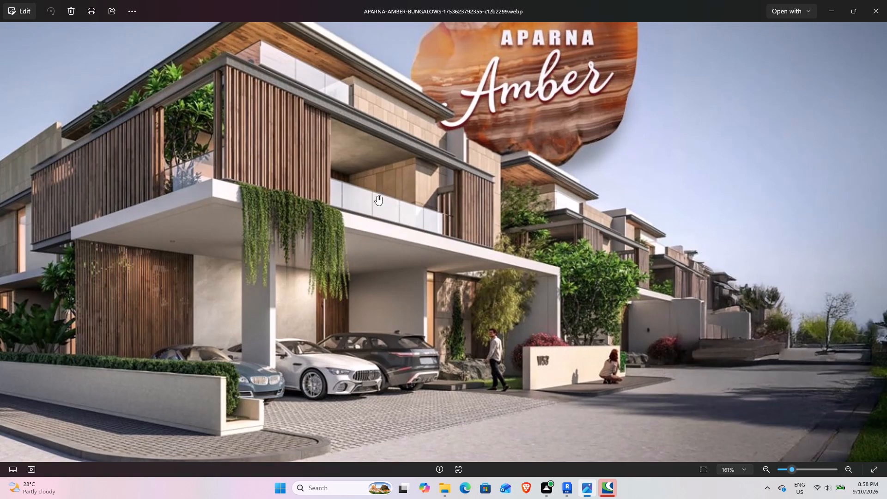
{"action": "scroll", "coordinate": [323, 207], "scroll_direction": "down", "scroll_amount": 4}
{"action": "middle_click_drag", "start_coordinate": [214, 252], "coordinate": [278, 237]}
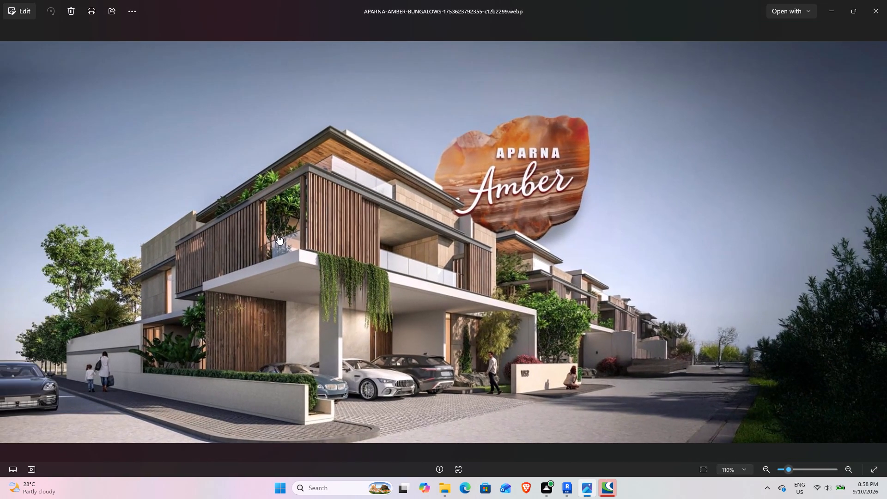
{"action": "middle_click_drag", "start_coordinate": [278, 237], "coordinate": [270, 236]}
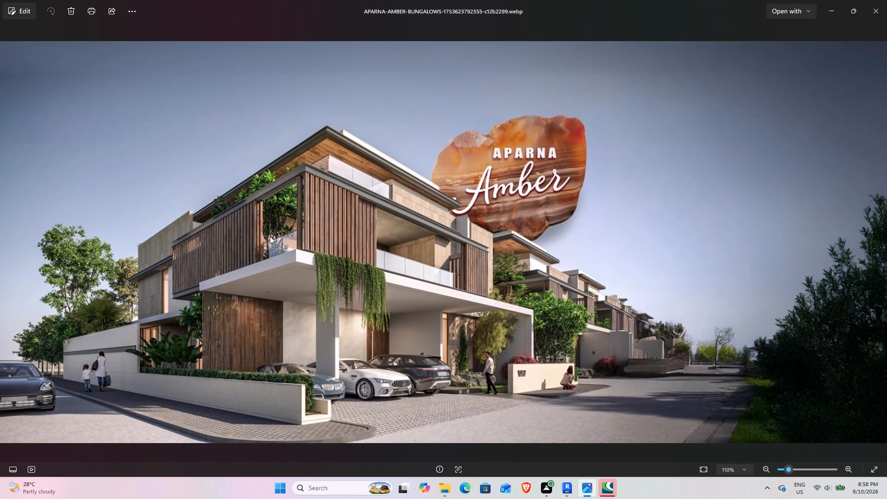
{"action": "key", "text": "alt+Tab"}
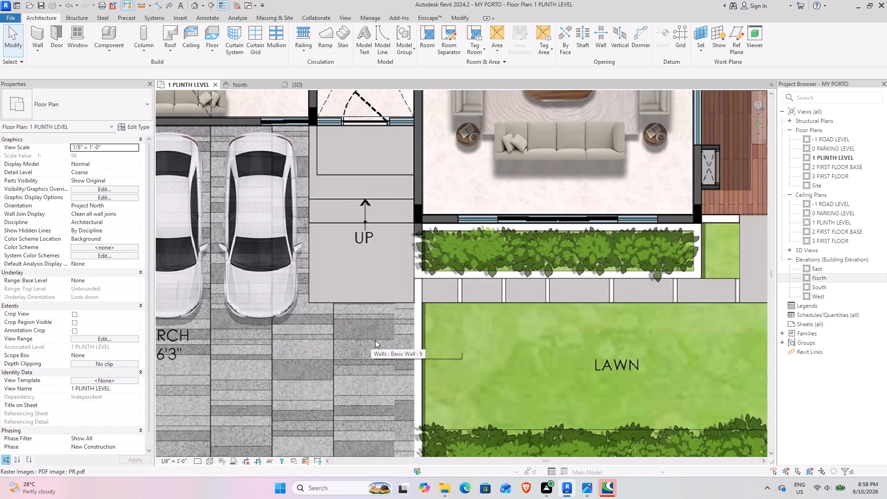
Check the 0 PARKING LEVEL floor plan for the building outline and return to the 1 PLINTH LEVEL plan.
{"action": "scroll", "coordinate": [421, 298], "scroll_direction": "down", "scroll_amount": 4}
{"action": "middle_click_drag", "start_coordinate": [413, 338], "coordinate": [410, 303]}
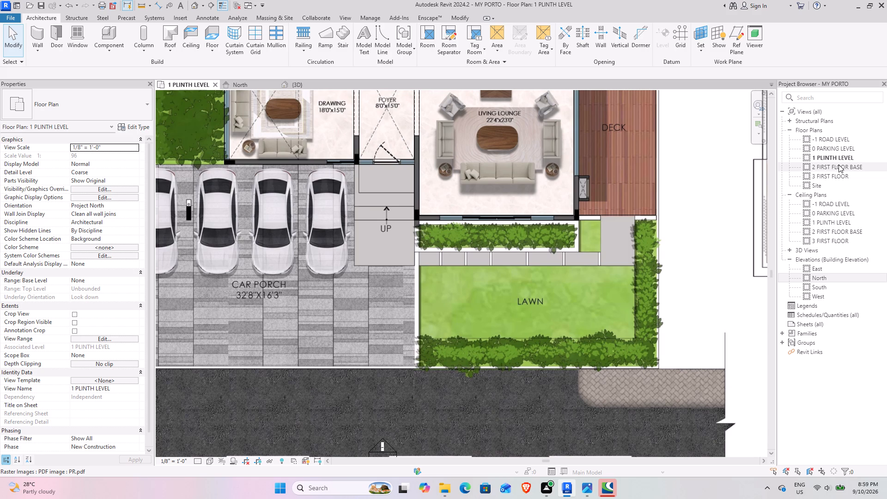
{"action": "double_click", "coordinate": [828, 149]}
{"action": "scroll", "coordinate": [437, 278], "scroll_direction": "down", "scroll_amount": 9}
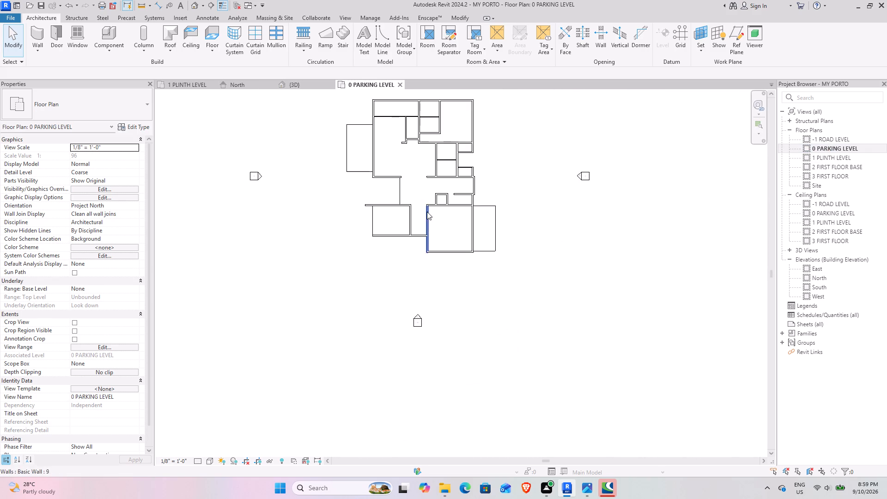
{"action": "middle_click_drag", "start_coordinate": [427, 212], "coordinate": [423, 266]}
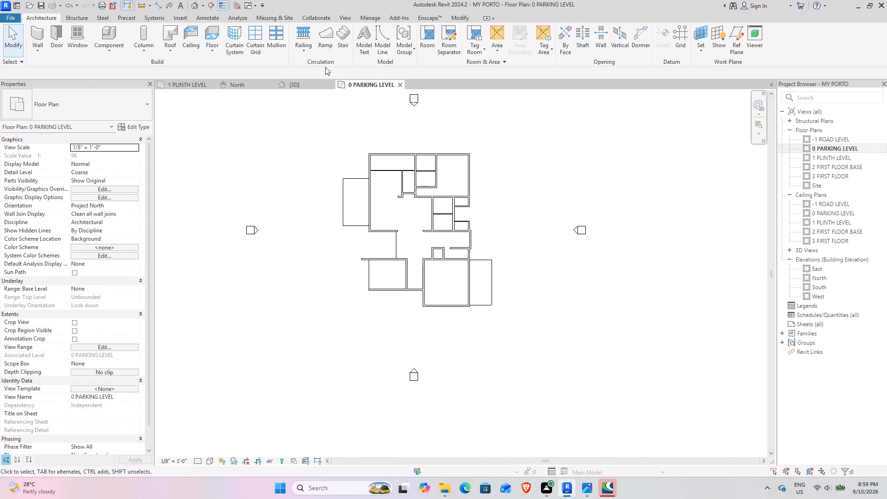
{"action": "left_click", "coordinate": [184, 84]}
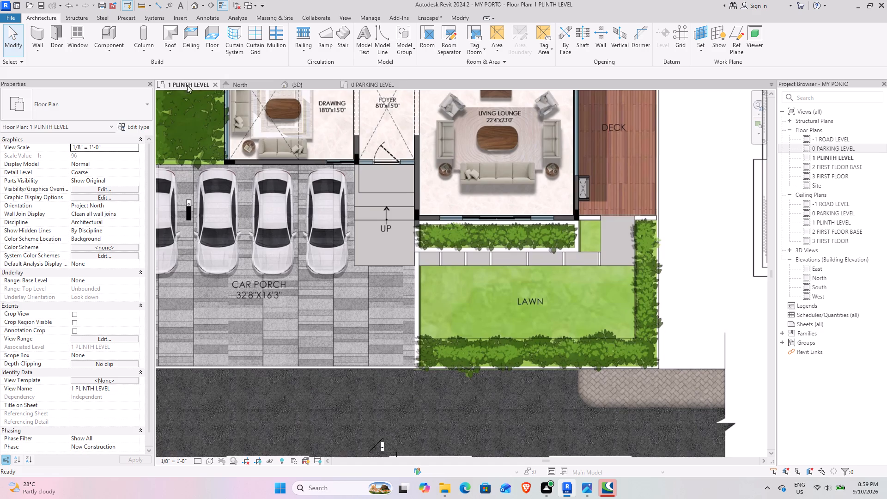
Pin the PR.pdf floor plan image in place on the 1 PLINTH LEVEL plan.
{"action": "scroll", "coordinate": [428, 208], "scroll_direction": "down", "scroll_amount": 11}
{"action": "left_click", "coordinate": [568, 183]}
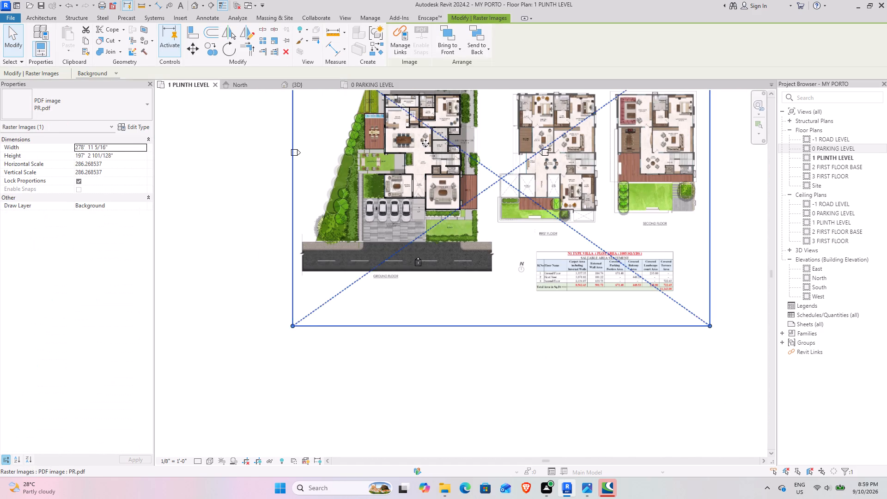
{"action": "scroll", "coordinate": [425, 143], "scroll_direction": "down", "scroll_amount": 5}
{"action": "middle_click_drag", "start_coordinate": [399, 128], "coordinate": [303, 228]}
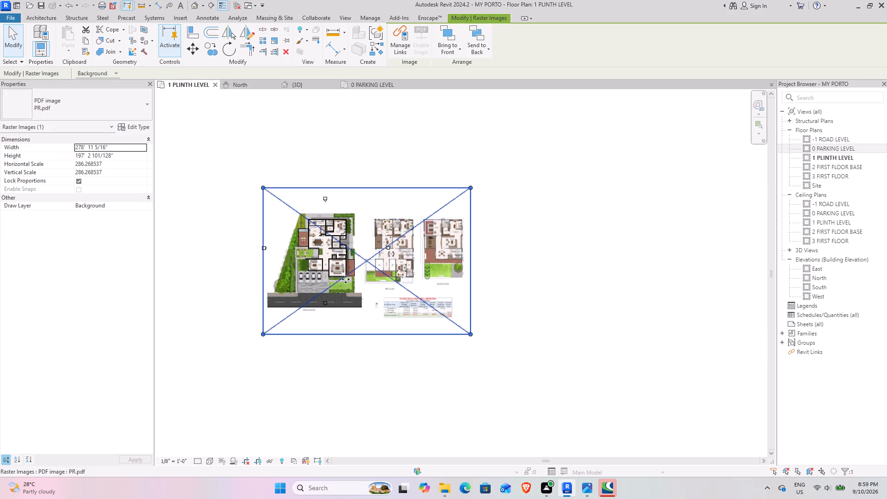
{"action": "scroll", "coordinate": [334, 271], "scroll_direction": "up", "scroll_amount": 10}
{"action": "middle_click_drag", "start_coordinate": [239, 269], "coordinate": [285, 236]}
{"action": "scroll", "coordinate": [284, 227], "scroll_direction": "down", "scroll_amount": 5}
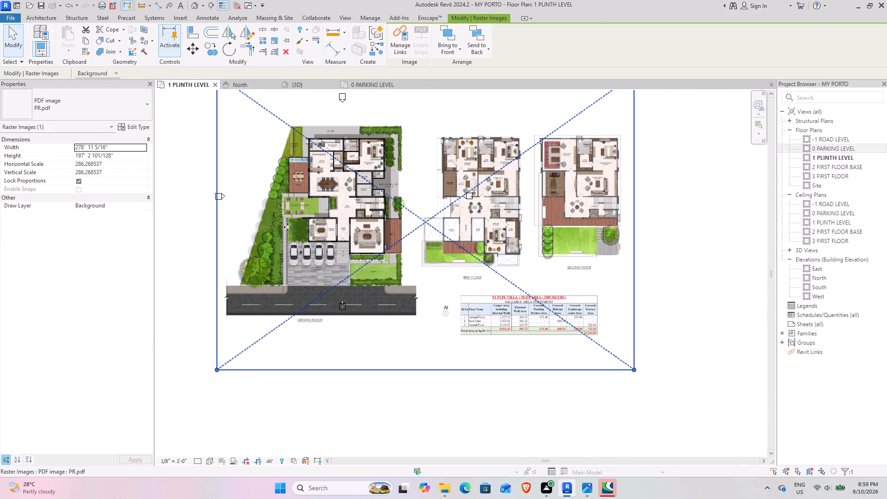
{"action": "middle_click_drag", "start_coordinate": [304, 228], "coordinate": [297, 260]}
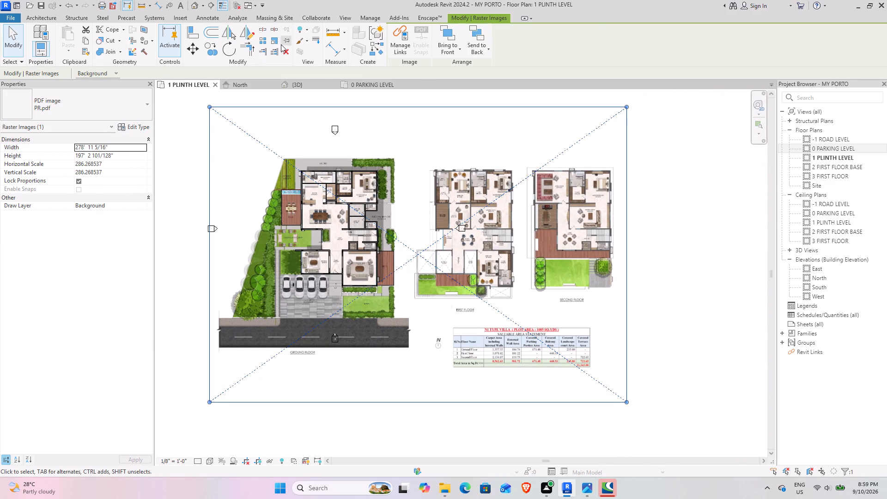
{"action": "left_click", "coordinate": [281, 43]}
{"action": "left_click", "coordinate": [294, 207]}
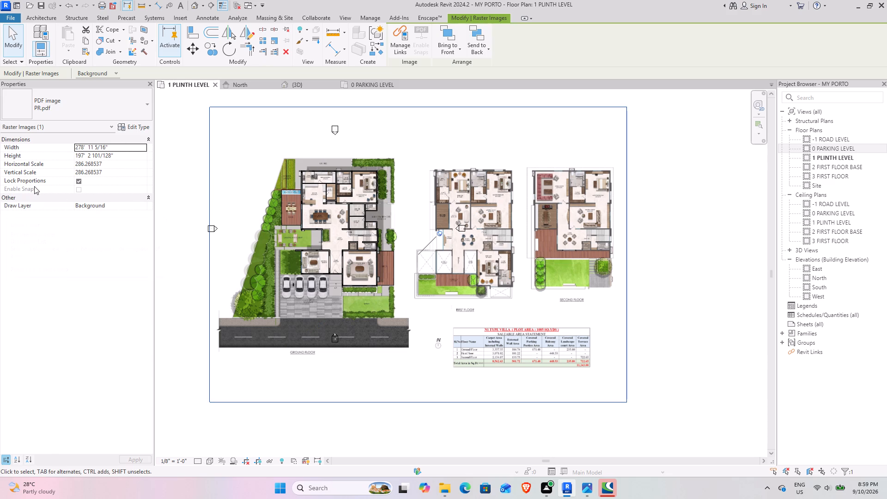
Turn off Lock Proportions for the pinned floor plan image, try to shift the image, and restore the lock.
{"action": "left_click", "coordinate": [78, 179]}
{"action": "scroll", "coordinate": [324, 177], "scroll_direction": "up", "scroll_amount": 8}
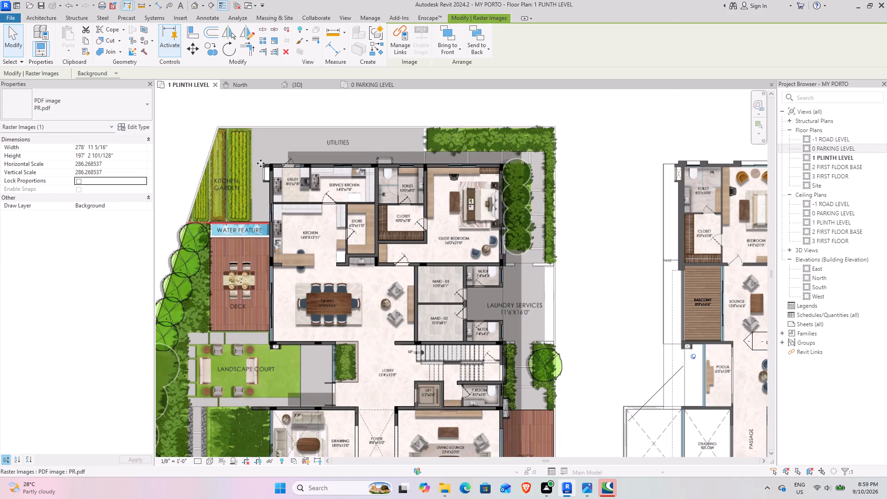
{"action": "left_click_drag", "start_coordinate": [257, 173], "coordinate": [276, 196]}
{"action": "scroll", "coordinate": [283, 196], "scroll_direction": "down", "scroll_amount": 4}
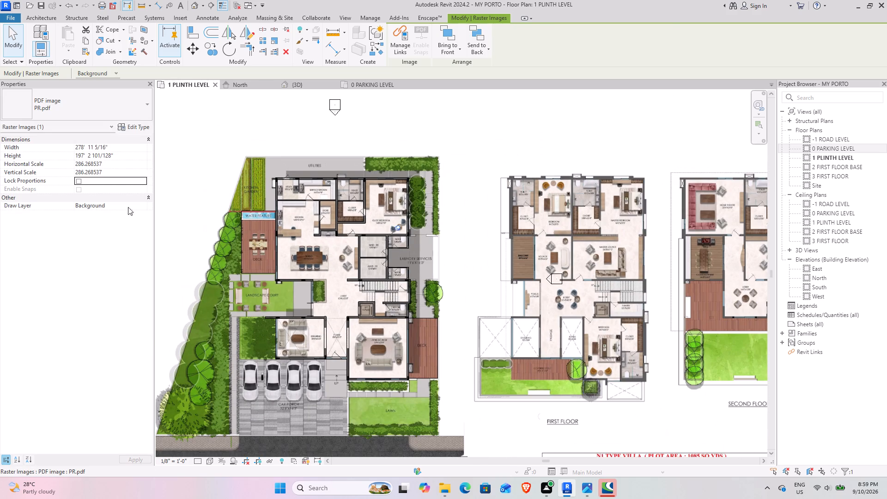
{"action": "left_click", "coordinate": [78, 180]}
Copy the PR.pdf image from 1 PLINTH LEVEL and paste it freehand over the building outline on 0 PARKING LEVEL.
{"action": "scroll", "coordinate": [193, 187], "scroll_direction": "down", "scroll_amount": 4}
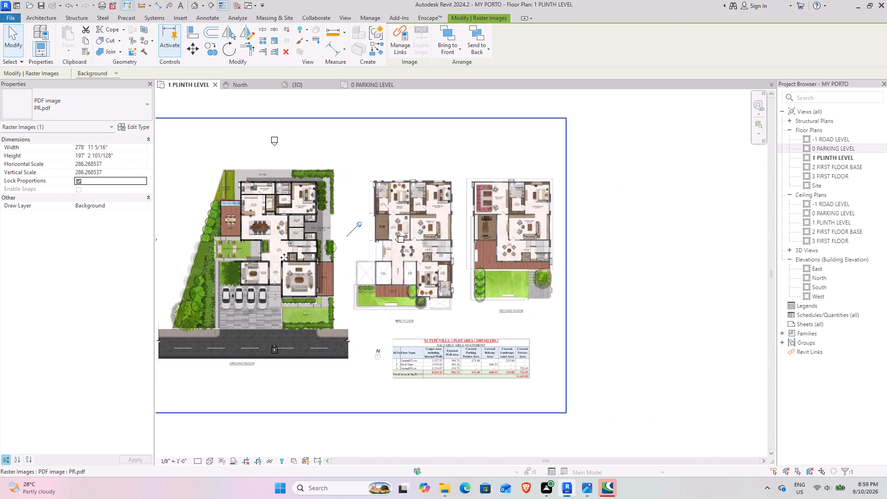
{"action": "middle_click_drag", "start_coordinate": [288, 256], "coordinate": [356, 228]}
{"action": "left_click", "coordinate": [371, 389]}
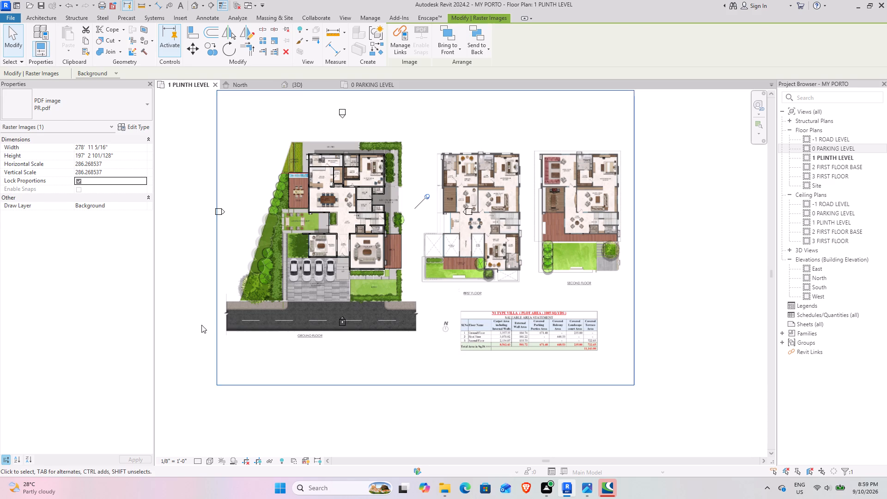
{"action": "left_click", "coordinate": [201, 325]}
{"action": "left_click", "coordinate": [312, 365]}
{"action": "left_click", "coordinate": [85, 110]}
{"action": "left_click", "coordinate": [85, 110]}
{"action": "left_click", "coordinate": [81, 39]}
{"action": "left_click", "coordinate": [76, 47]}
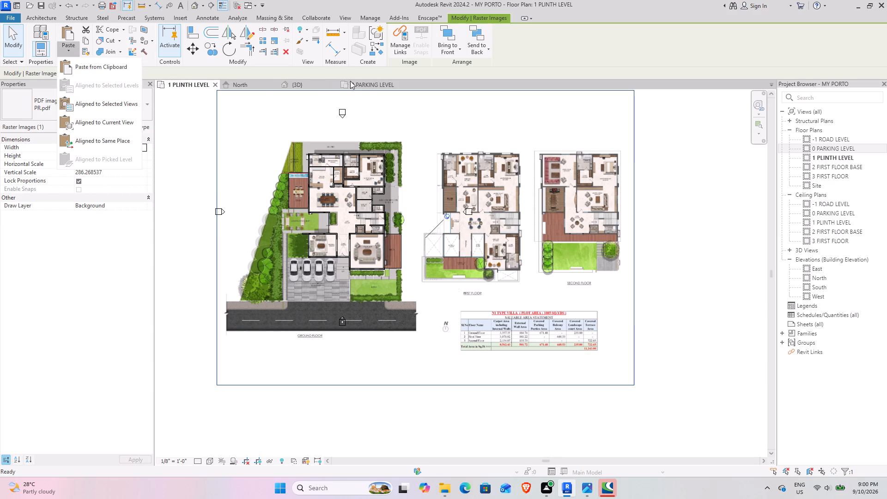
{"action": "left_click", "coordinate": [363, 86]}
{"action": "left_click", "coordinate": [68, 38]}
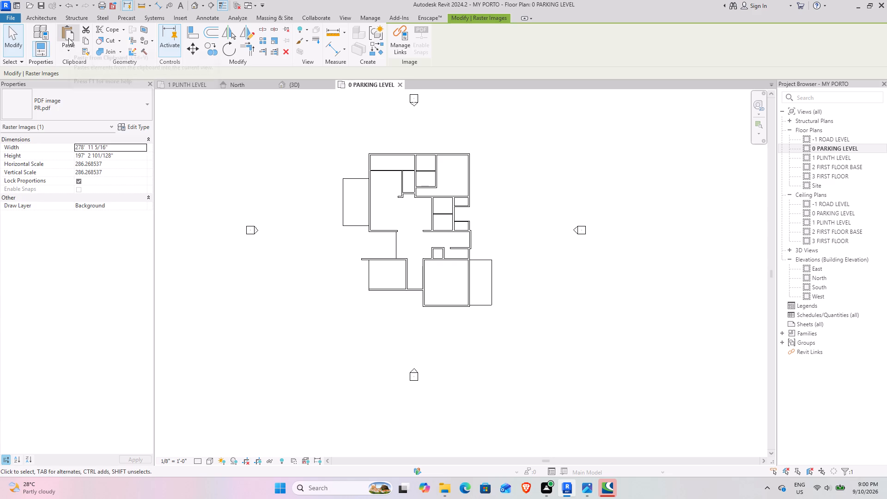
{"action": "scroll", "coordinate": [299, 225], "scroll_direction": "down", "scroll_amount": 8}
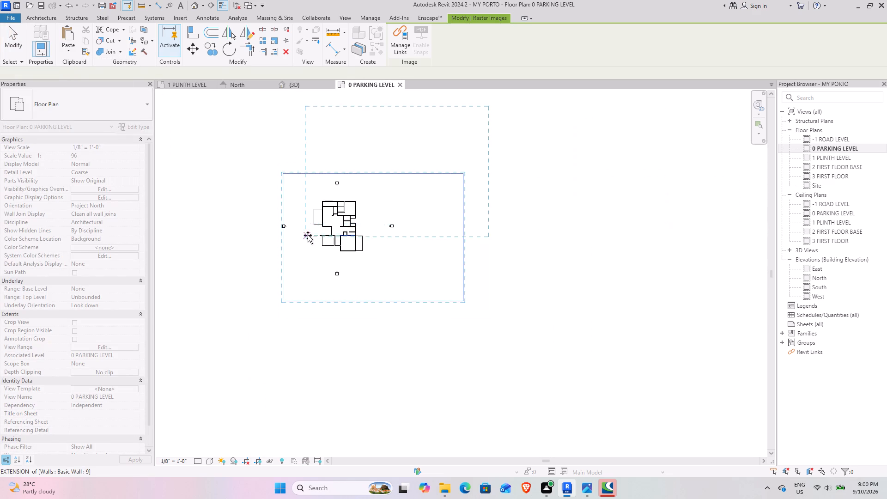
{"action": "middle_click_drag", "start_coordinate": [304, 236], "coordinate": [262, 268]}
{"action": "left_click", "coordinate": [249, 326]}
Compare the pasted floor plan's position with the modelled walls around the stairs, lounge and car porch.
{"action": "scroll", "coordinate": [282, 297], "scroll_direction": "up", "scroll_amount": 2}
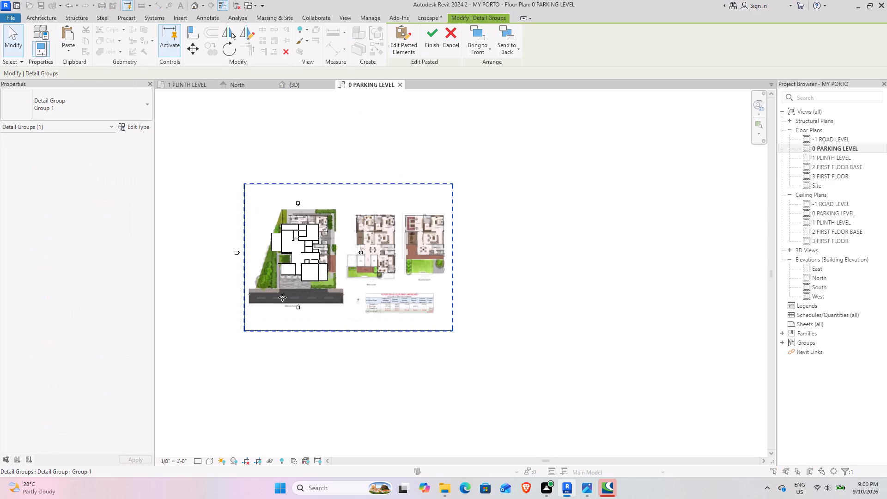
{"action": "scroll", "coordinate": [282, 297], "scroll_direction": "up", "scroll_amount": 7}
{"action": "middle_click_drag", "start_coordinate": [317, 231], "coordinate": [291, 330]}
{"action": "scroll", "coordinate": [352, 254], "scroll_direction": "up", "scroll_amount": 4}
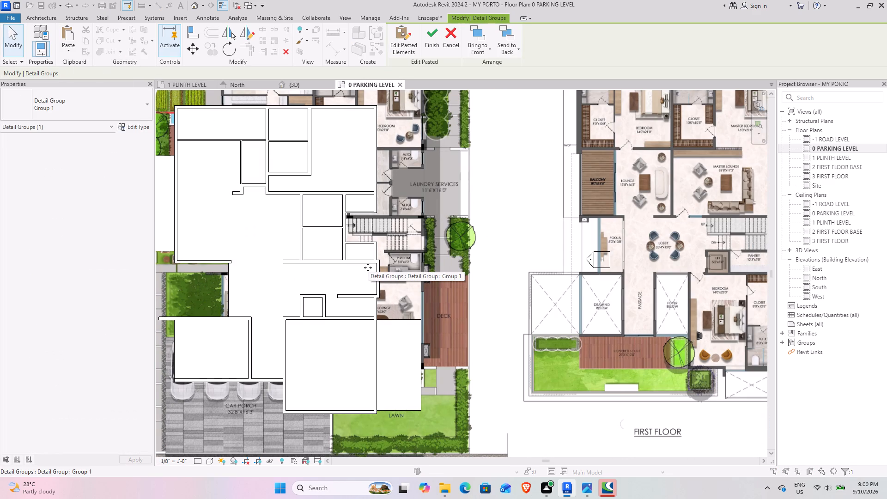
{"action": "scroll", "coordinate": [357, 179], "scroll_direction": "up", "scroll_amount": 5}
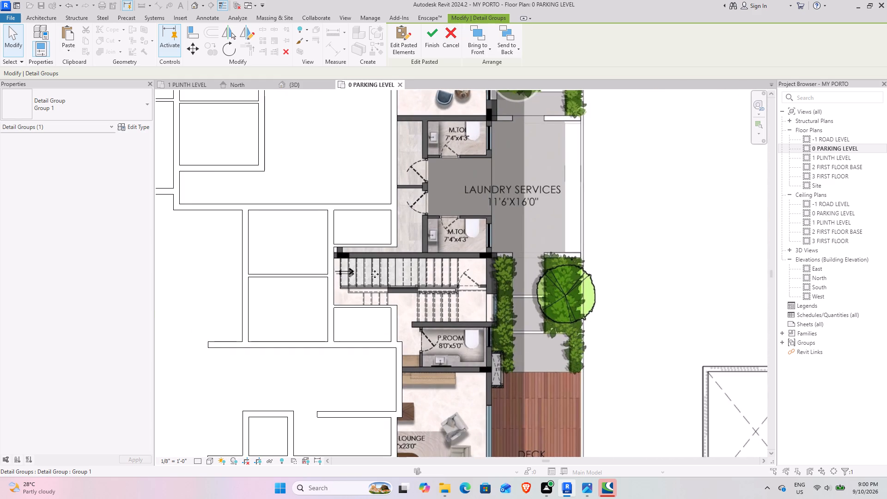
{"action": "middle_click_drag", "start_coordinate": [371, 274], "coordinate": [394, 252]}
{"action": "scroll", "coordinate": [334, 307], "scroll_direction": "down", "scroll_amount": 4}
{"action": "middle_click_drag", "start_coordinate": [255, 287], "coordinate": [340, 230]}
{"action": "middle_click_drag", "start_coordinate": [374, 306], "coordinate": [373, 240]}
{"action": "scroll", "coordinate": [362, 256], "scroll_direction": "down", "scroll_amount": 4}
{"action": "middle_click_drag", "start_coordinate": [349, 305], "coordinate": [346, 373]}
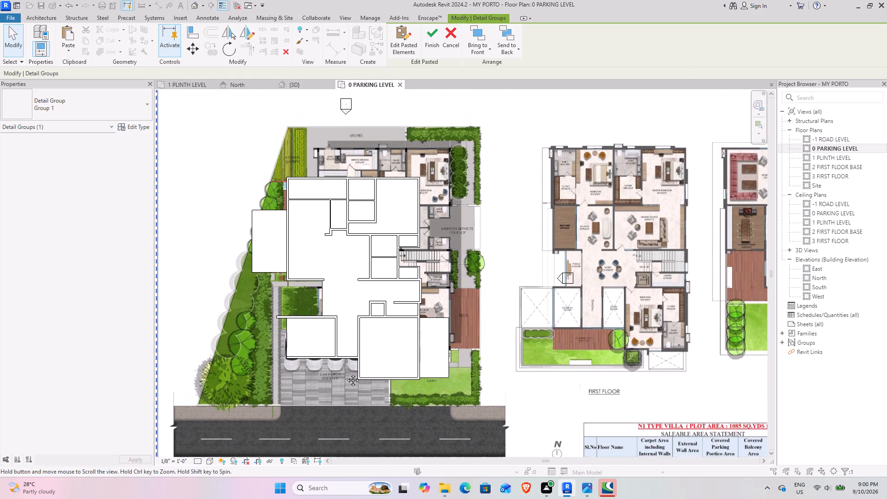
{"action": "middle_click_drag", "start_coordinate": [346, 373], "coordinate": [344, 377]}
{"action": "scroll", "coordinate": [416, 226], "scroll_direction": "down", "scroll_amount": 4}
{"action": "middle_click_drag", "start_coordinate": [458, 238], "coordinate": [418, 229]}
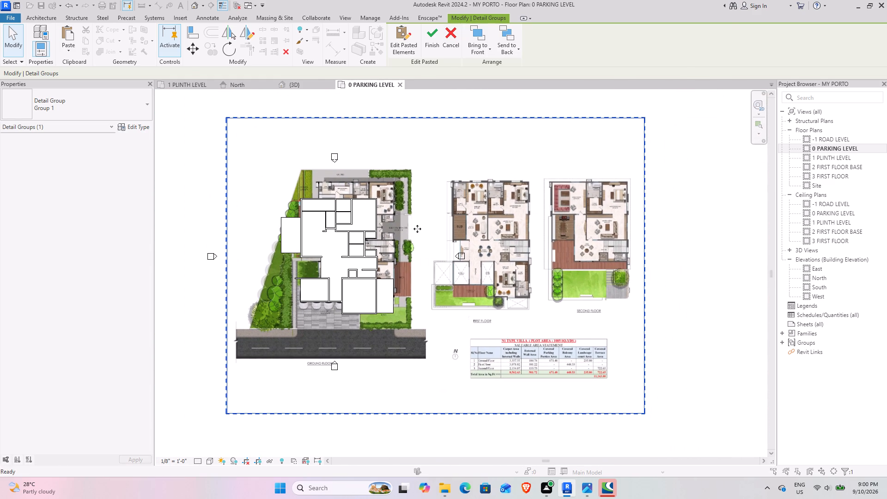
Move the pasted plan so the lower free-end corner of the wall above P.ROOM meets the matching modelled wall's endpoint.
{"action": "left_click", "coordinate": [189, 54]}
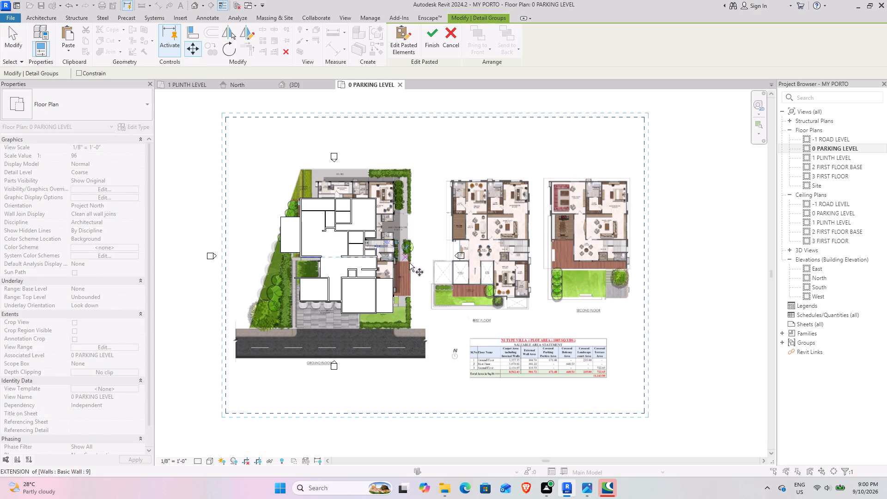
{"action": "scroll", "coordinate": [409, 327], "scroll_direction": "up", "scroll_amount": 8}
{"action": "middle_click_drag", "start_coordinate": [311, 238], "coordinate": [332, 233]}
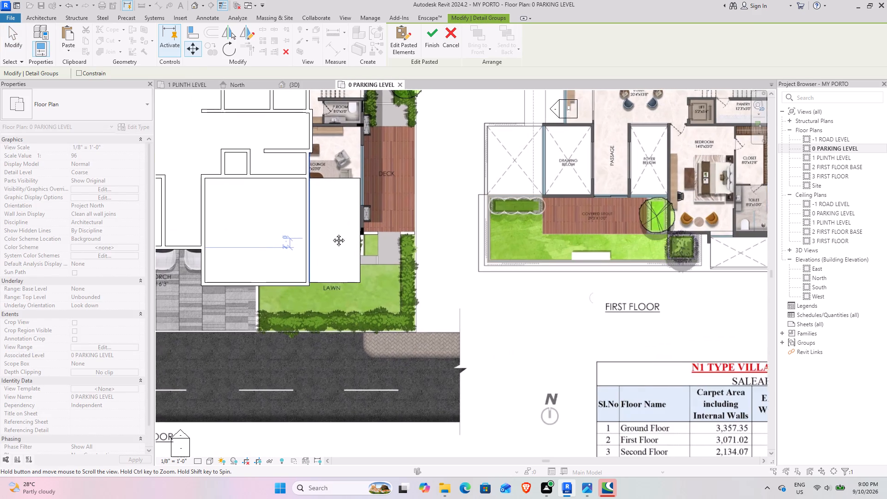
{"action": "middle_click_drag", "start_coordinate": [332, 233], "coordinate": [390, 323]}
{"action": "scroll", "coordinate": [428, 262], "scroll_direction": "up", "scroll_amount": 4}
{"action": "middle_click_drag", "start_coordinate": [392, 278], "coordinate": [408, 322]}
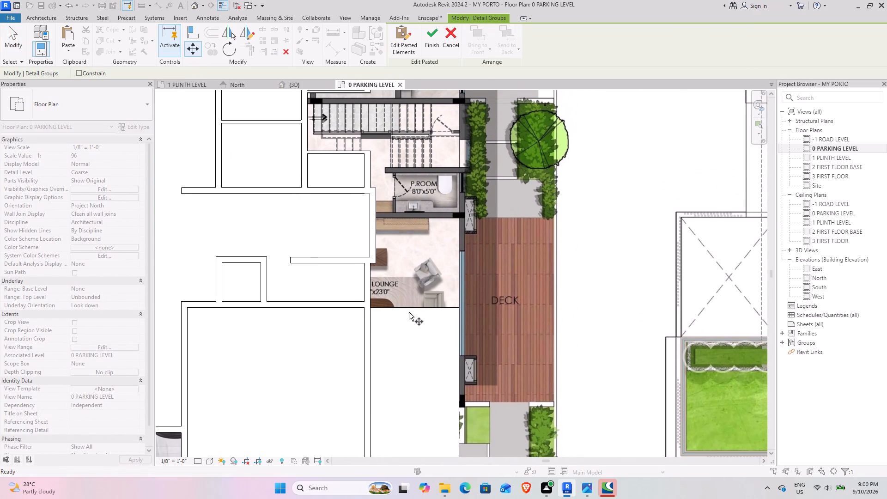
{"action": "scroll", "coordinate": [424, 240], "scroll_direction": "down", "scroll_amount": 5}
{"action": "scroll", "coordinate": [434, 233], "scroll_direction": "up", "scroll_amount": 4}
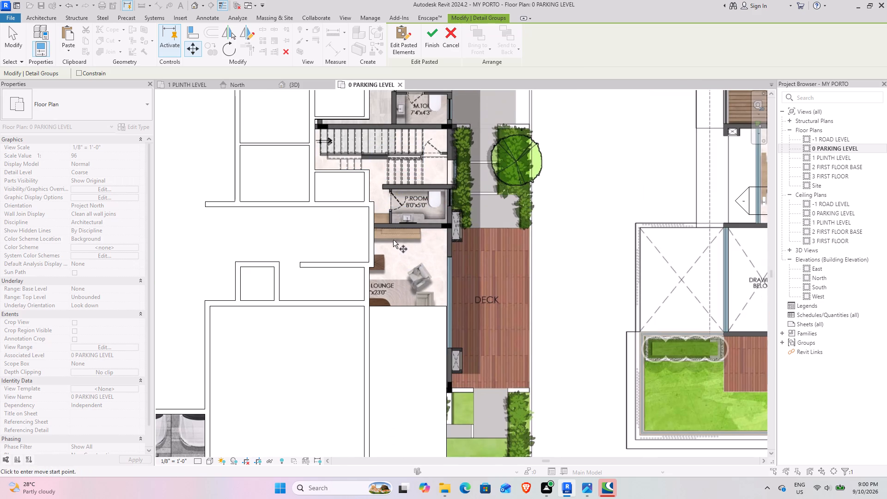
{"action": "scroll", "coordinate": [368, 221], "scroll_direction": "up", "scroll_amount": 4}
{"action": "scroll", "coordinate": [510, 163], "scroll_direction": "up", "scroll_amount": 7}
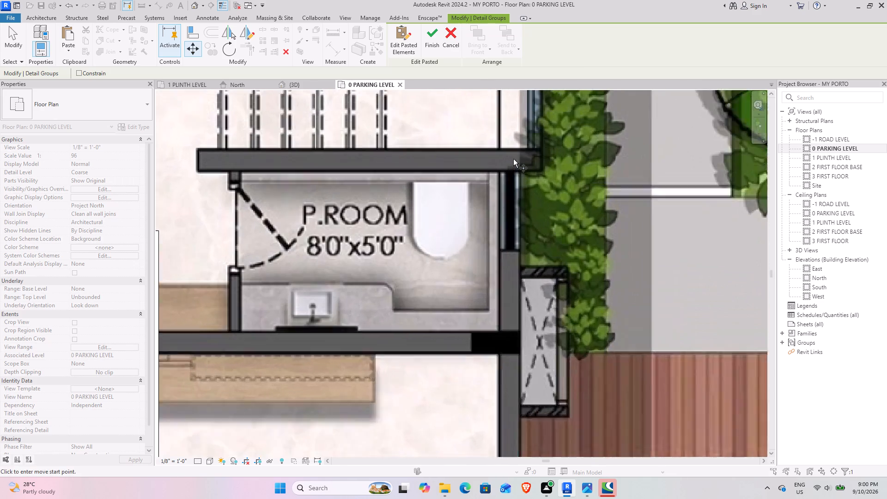
{"action": "scroll", "coordinate": [513, 159], "scroll_direction": "up", "scroll_amount": 1}
{"action": "scroll", "coordinate": [494, 133], "scroll_direction": "down", "scroll_amount": 4}
{"action": "middle_click_drag", "start_coordinate": [461, 137], "coordinate": [463, 259]}
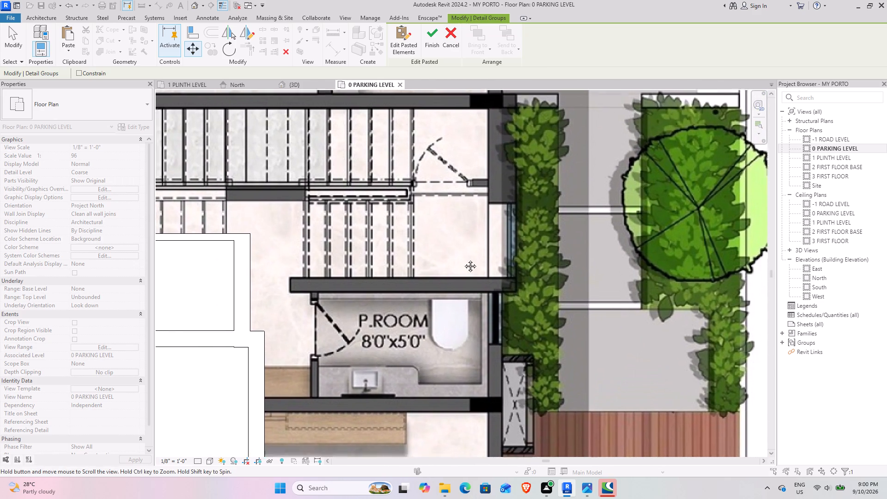
{"action": "middle_click_drag", "start_coordinate": [463, 259], "coordinate": [467, 255]}
{"action": "scroll", "coordinate": [467, 252], "scroll_direction": "down", "scroll_amount": 4}
{"action": "middle_click_drag", "start_coordinate": [451, 247], "coordinate": [506, 234]}
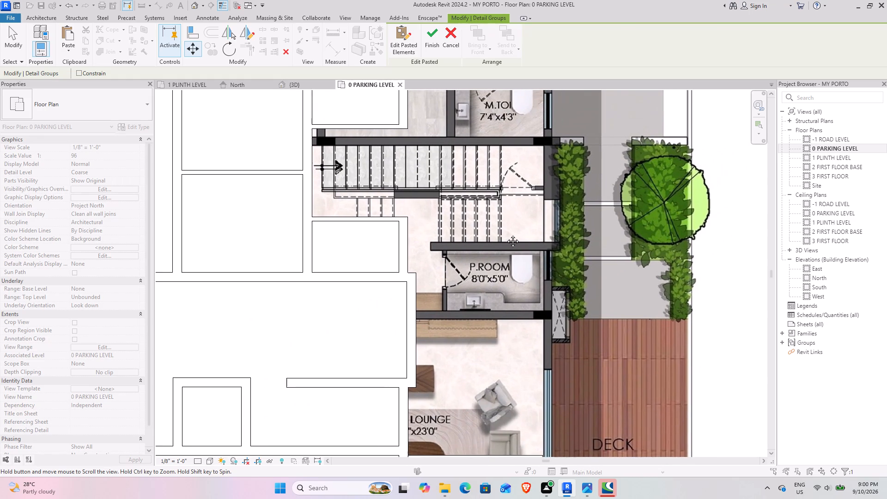
{"action": "middle_click_drag", "start_coordinate": [506, 234], "coordinate": [506, 197]}
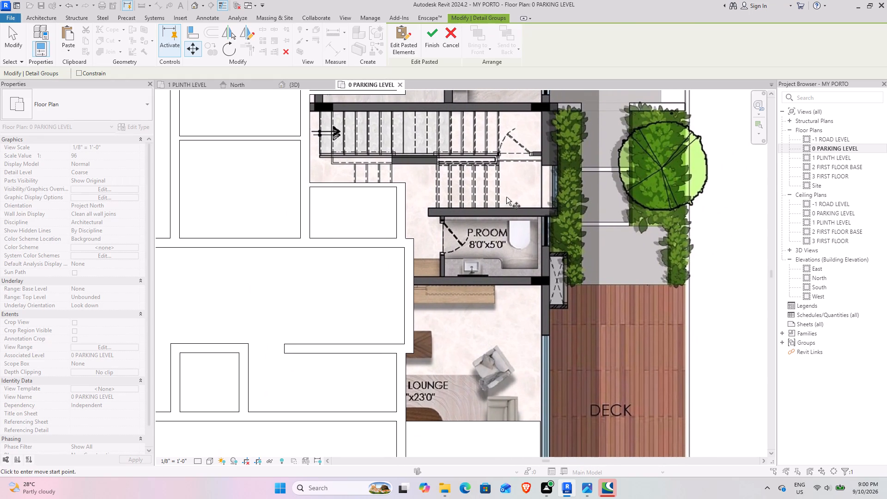
{"action": "scroll", "coordinate": [423, 219], "scroll_direction": "up", "scroll_amount": 2}
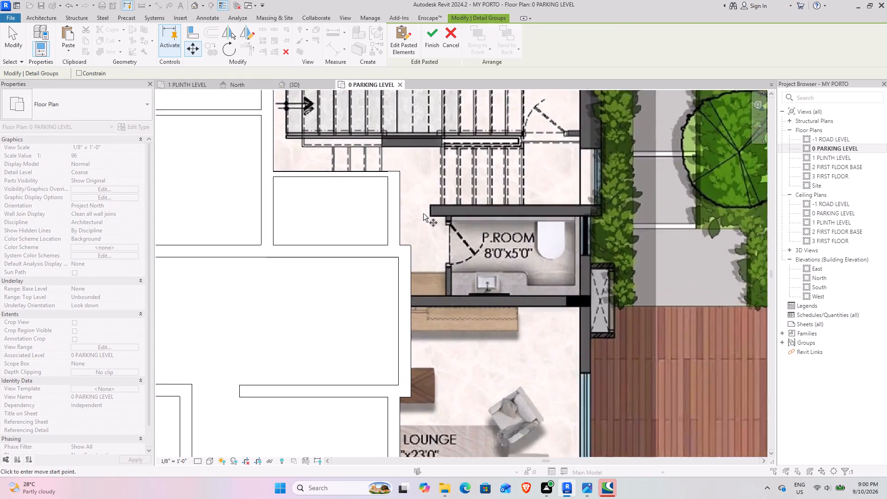
{"action": "scroll", "coordinate": [423, 213], "scroll_direction": "up", "scroll_amount": 10}
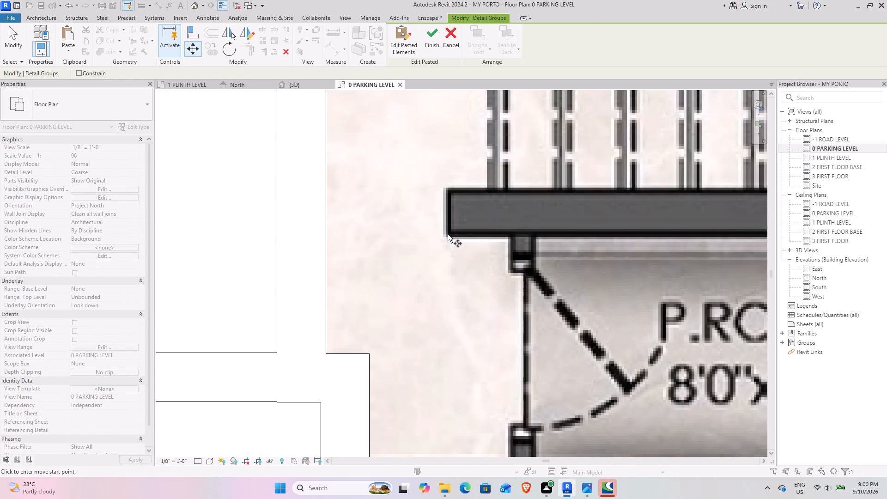
{"action": "left_click", "coordinate": [449, 232]}
{"action": "scroll", "coordinate": [419, 277], "scroll_direction": "down", "scroll_amount": 4}
{"action": "middle_click_drag", "start_coordinate": [390, 309], "coordinate": [548, 152]}
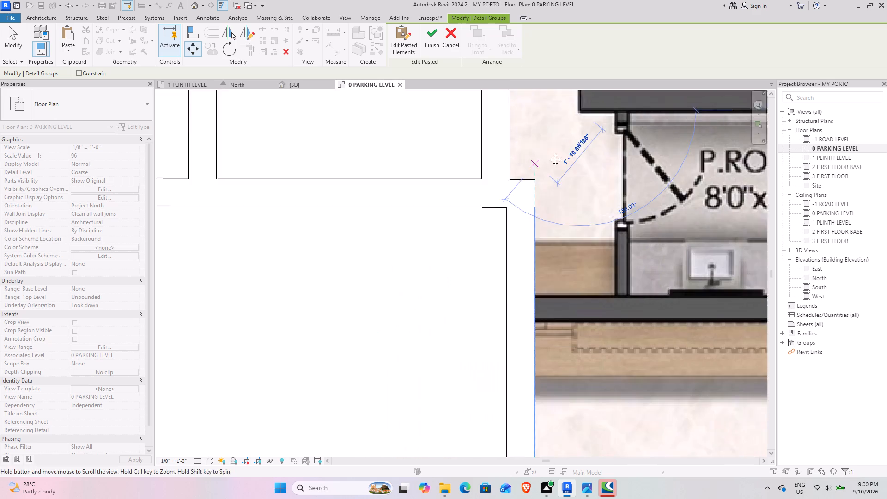
{"action": "middle_click_drag", "start_coordinate": [548, 152], "coordinate": [551, 149]}
{"action": "scroll", "coordinate": [455, 242], "scroll_direction": "down", "scroll_amount": 5}
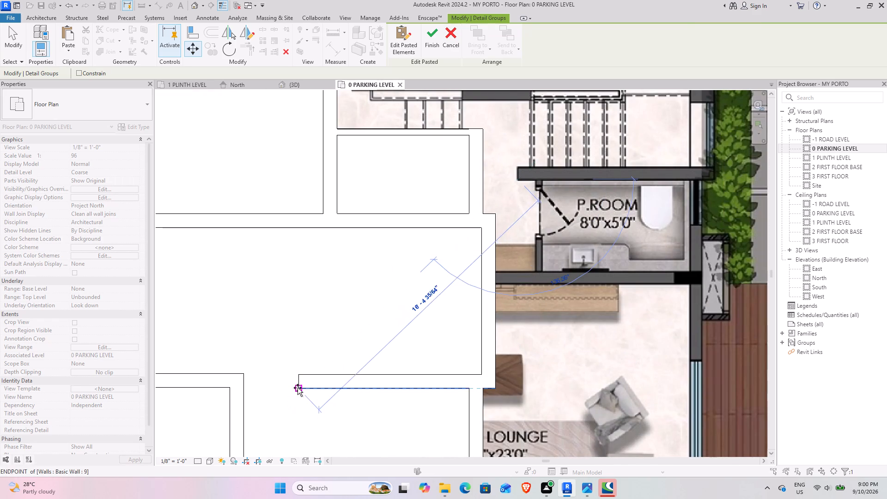
{"action": "left_click", "coordinate": [298, 388]}
Check the moved plan's alignment with the walls and decks, and finish the paste on 0 PARKING LEVEL.
{"action": "scroll", "coordinate": [300, 336], "scroll_direction": "down", "scroll_amount": 9}
{"action": "middle_click_drag", "start_coordinate": [294, 330], "coordinate": [442, 190]}
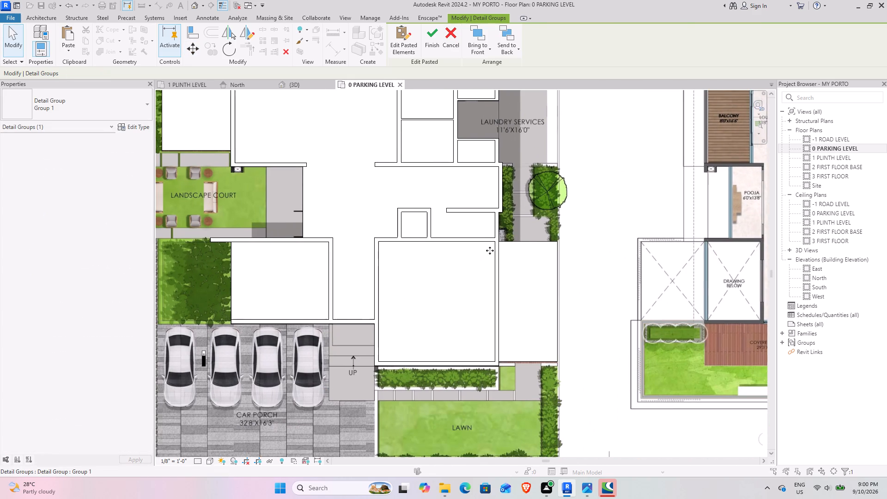
{"action": "middle_click_drag", "start_coordinate": [393, 358], "coordinate": [454, 318]}
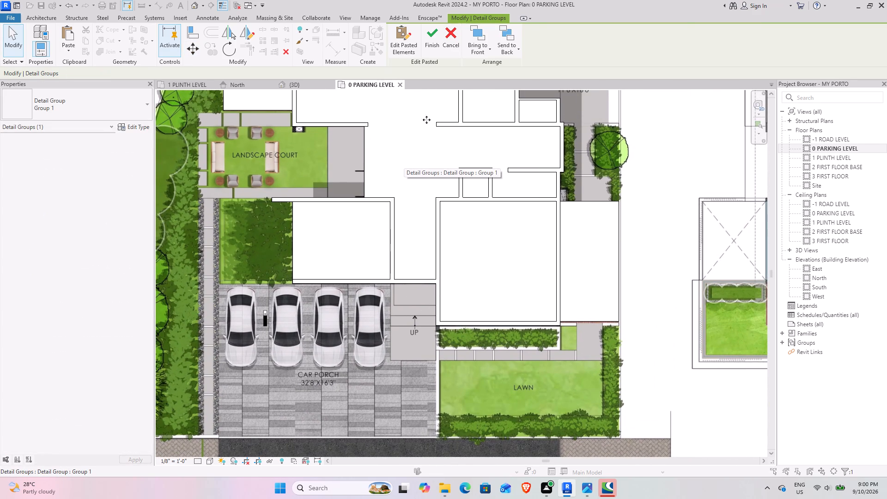
{"action": "left_click", "coordinate": [431, 41]}
{"action": "scroll", "coordinate": [348, 246], "scroll_direction": "down", "scroll_amount": 3}
{"action": "middle_click_drag", "start_coordinate": [341, 269], "coordinate": [337, 301]}
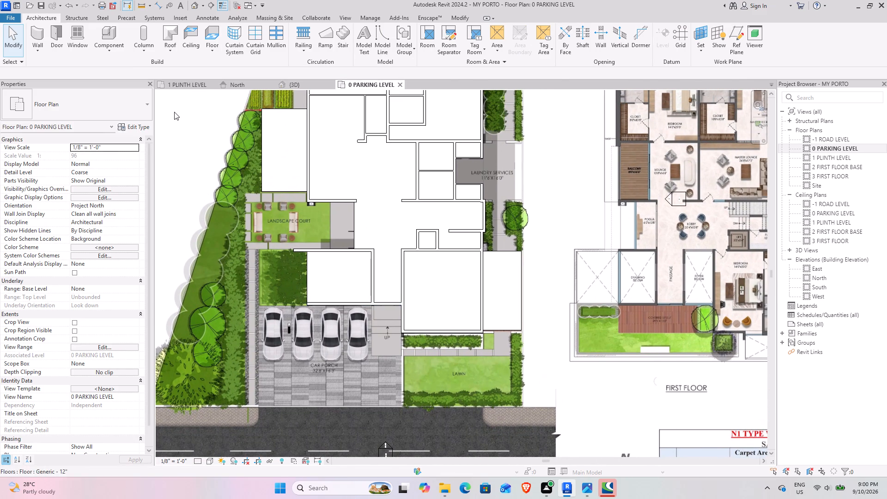
Bring up the Bentley CONNECTION Client sign-in window and close it.
{"action": "scroll", "coordinate": [314, 275], "scroll_direction": "down", "scroll_amount": 5}
{"action": "scroll", "coordinate": [308, 265], "scroll_direction": "up", "scroll_amount": 9}
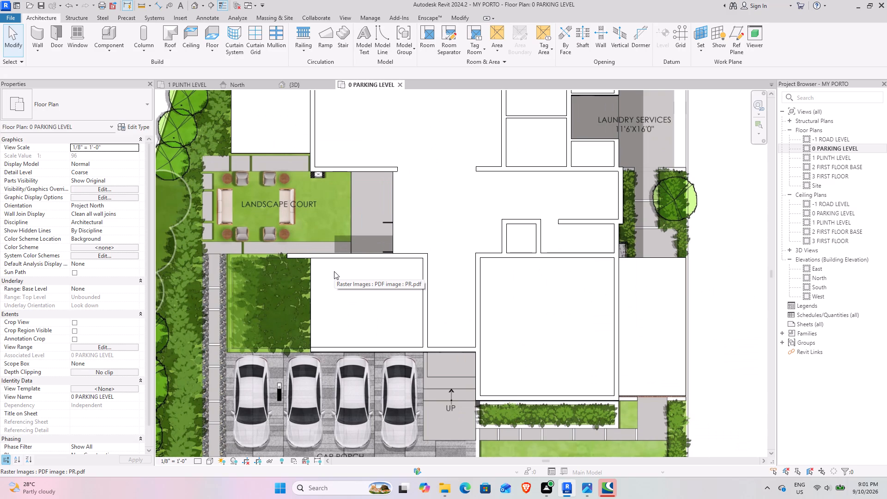
{"action": "left_click", "coordinate": [610, 489]}
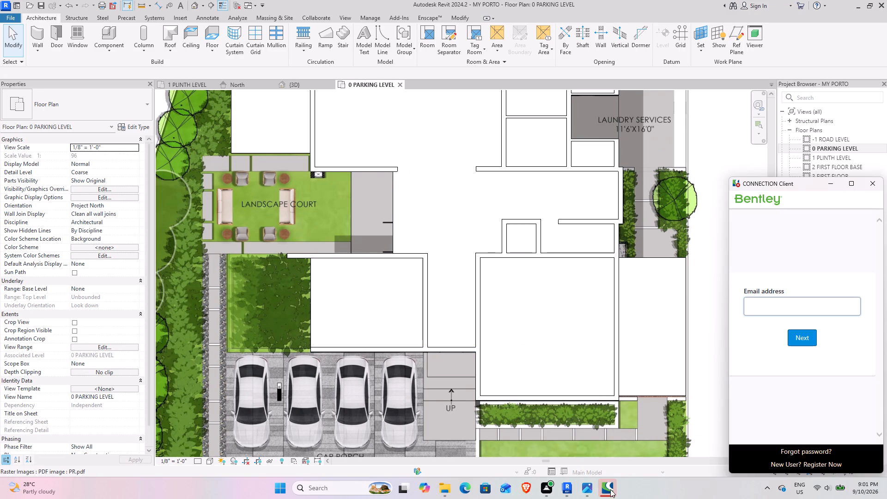
{"action": "left_click", "coordinate": [874, 183]}
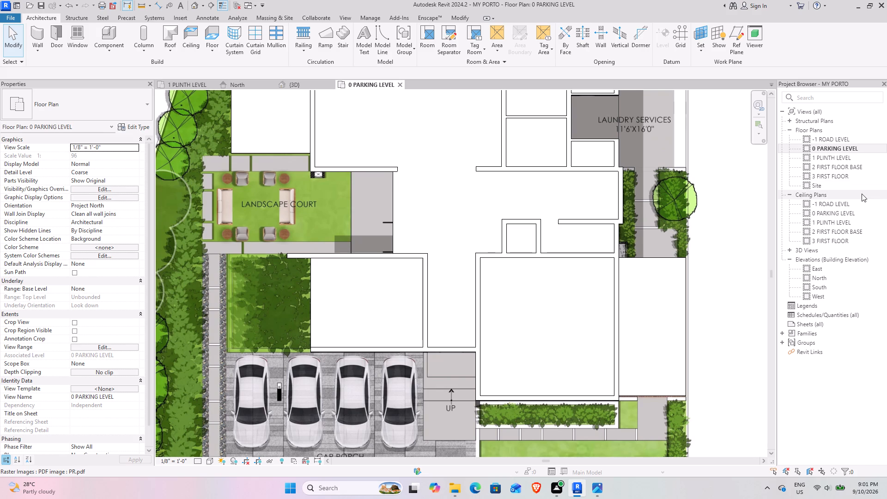
Examine the entrance steps, car porch, lawn and road edge of the floor plan on 0 PARKING LEVEL.
{"action": "scroll", "coordinate": [857, 182], "scroll_direction": "down", "scroll_amount": 3}
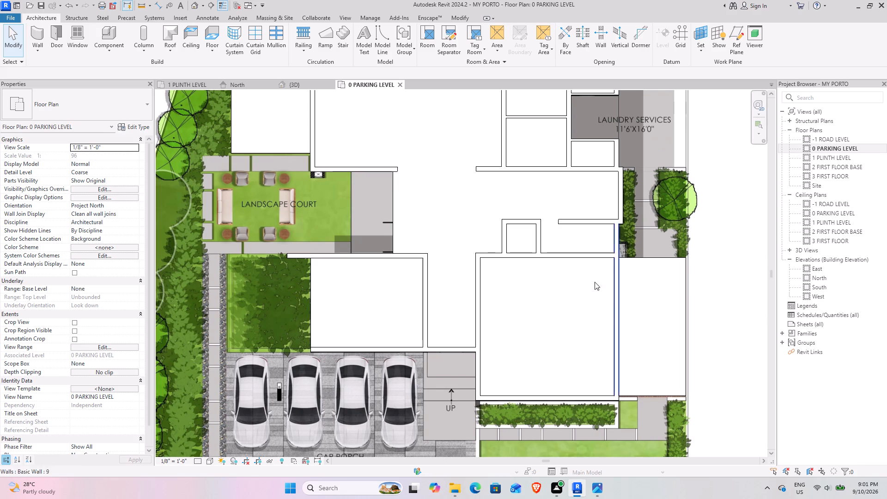
{"action": "scroll", "coordinate": [507, 247], "scroll_direction": "down", "scroll_amount": 3}
{"action": "middle_click_drag", "start_coordinate": [433, 263], "coordinate": [453, 194]}
{"action": "scroll", "coordinate": [440, 296], "scroll_direction": "up", "scroll_amount": 5}
{"action": "middle_click_drag", "start_coordinate": [526, 308], "coordinate": [319, 263]}
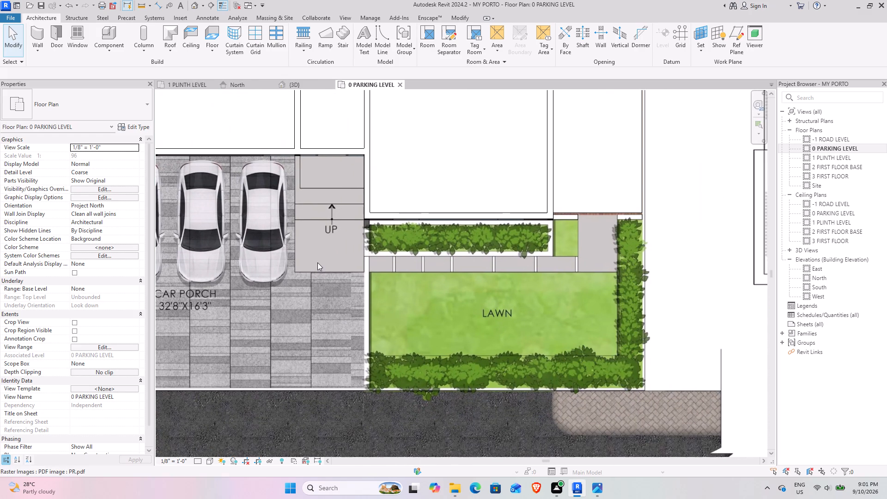
{"action": "scroll", "coordinate": [358, 229], "scroll_direction": "up", "scroll_amount": 4}
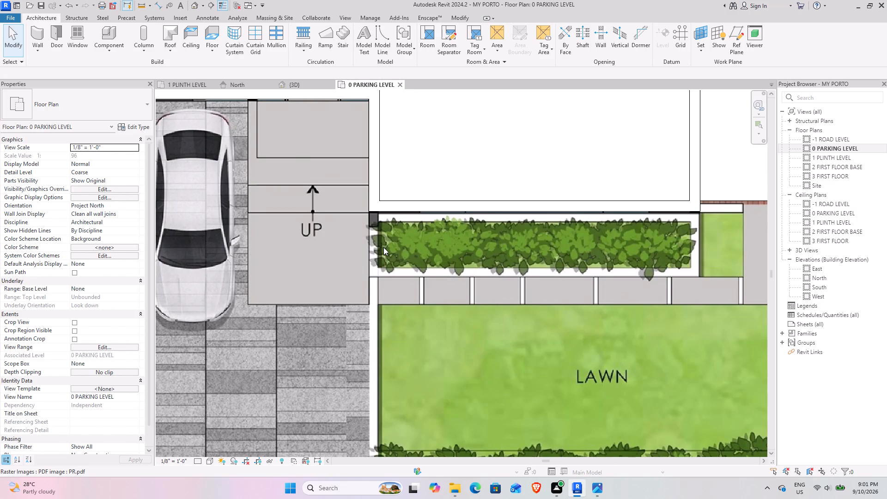
{"action": "scroll", "coordinate": [333, 231], "scroll_direction": "down", "scroll_amount": 5}
{"action": "middle_click_drag", "start_coordinate": [258, 245], "coordinate": [369, 214]}
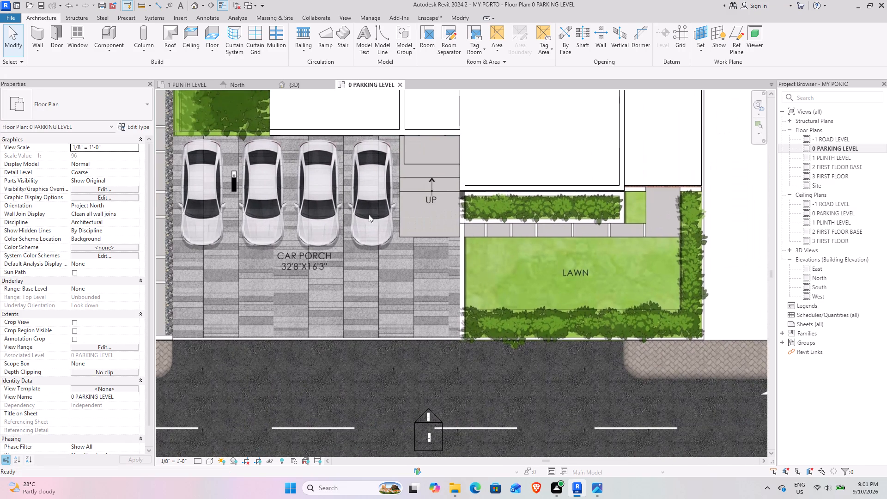
Open the -1 ROAD LEVEL floor plan and paste the copied PR.pdf image freehand near the modelled walls.
{"action": "double_click", "coordinate": [842, 138]}
{"action": "scroll", "coordinate": [369, 241], "scroll_direction": "down", "scroll_amount": 5}
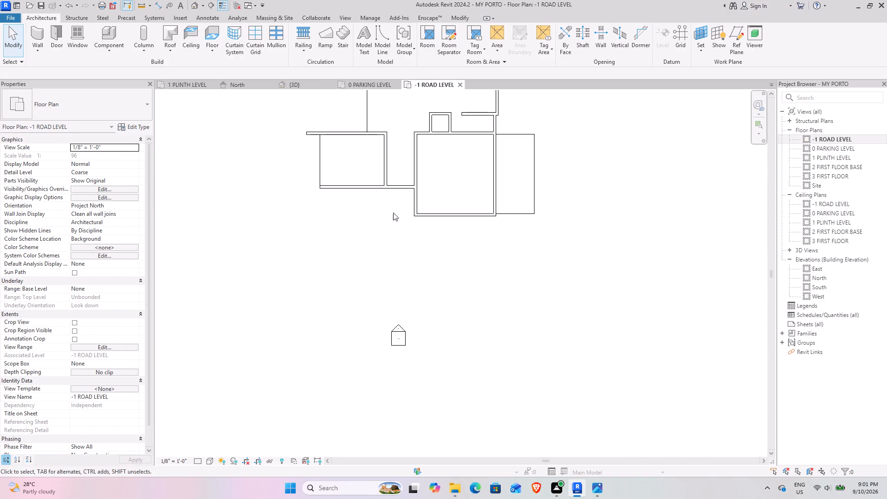
{"action": "middle_click_drag", "start_coordinate": [402, 186], "coordinate": [352, 287]}
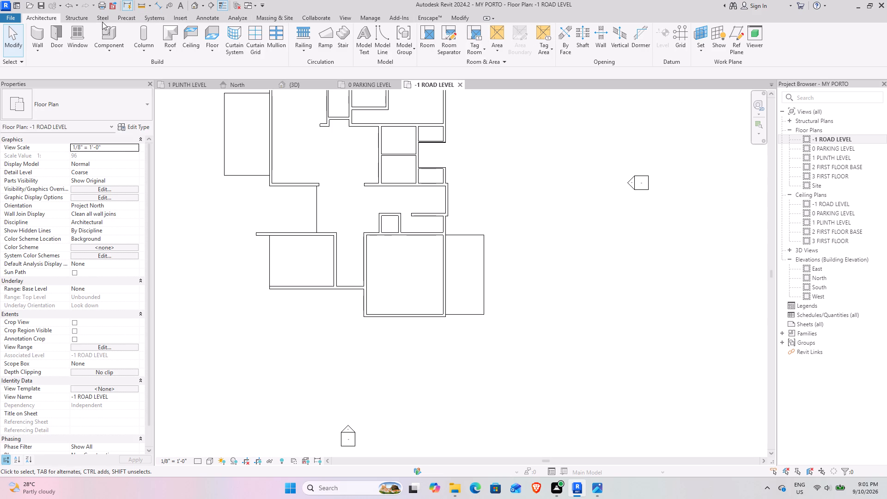
{"action": "left_click", "coordinate": [461, 12]}
{"action": "left_click", "coordinate": [458, 19]}
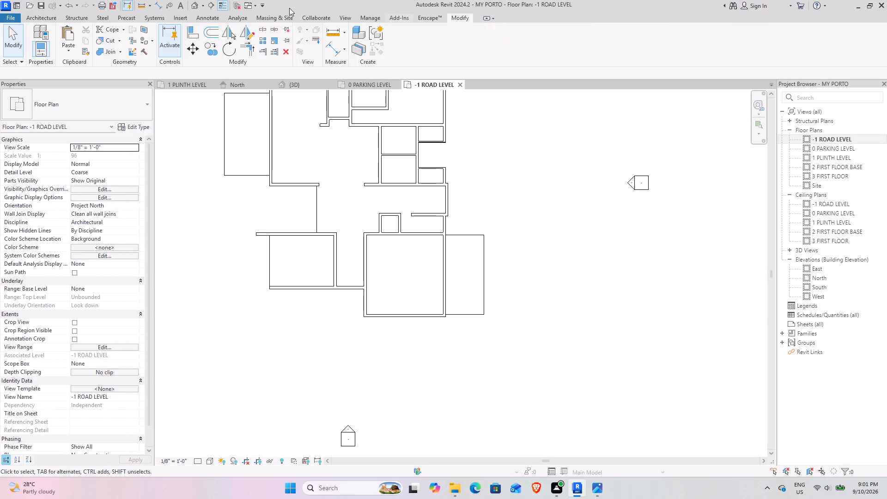
{"action": "left_click", "coordinate": [67, 35]}
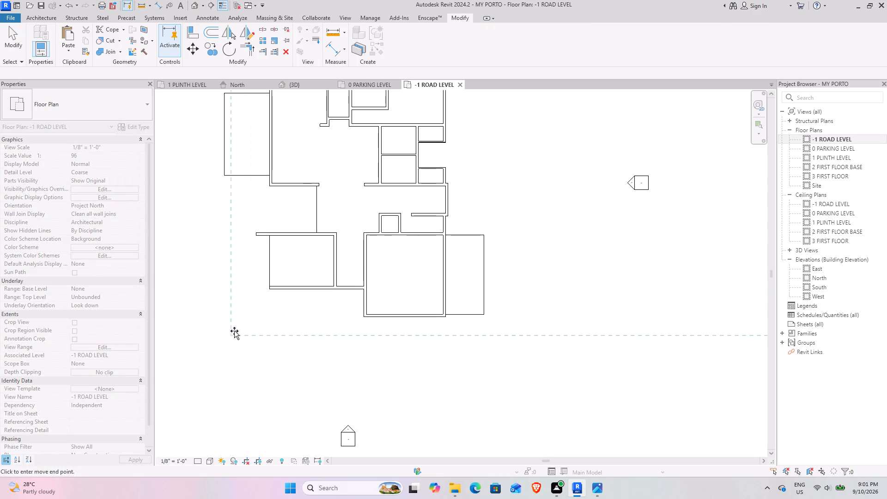
{"action": "left_click", "coordinate": [175, 354]}
{"action": "scroll", "coordinate": [302, 292], "scroll_direction": "down", "scroll_amount": 5}
{"action": "middle_click_drag", "start_coordinate": [359, 251], "coordinate": [340, 300]}
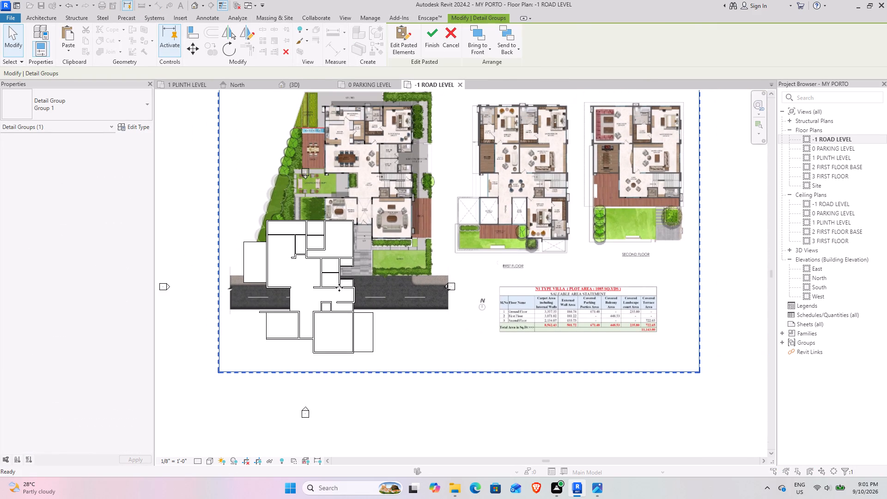
{"action": "key", "text": "Escape"}
{"action": "key", "text": "Escape"}
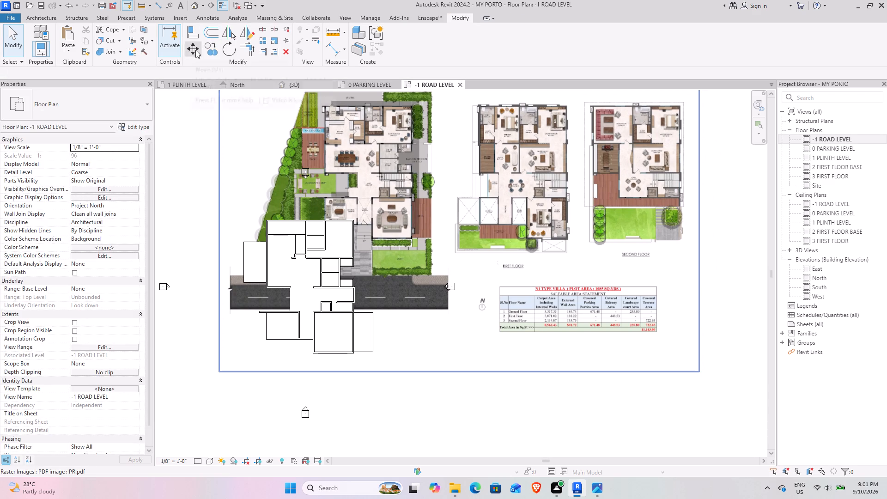
Move the pasted PR.pdf image so the lower free-end corner of the wall above P.ROOM meets the matching modelled wall's endpoint.
{"action": "left_click", "coordinate": [365, 199]}
{"action": "left_click", "coordinate": [191, 50]}
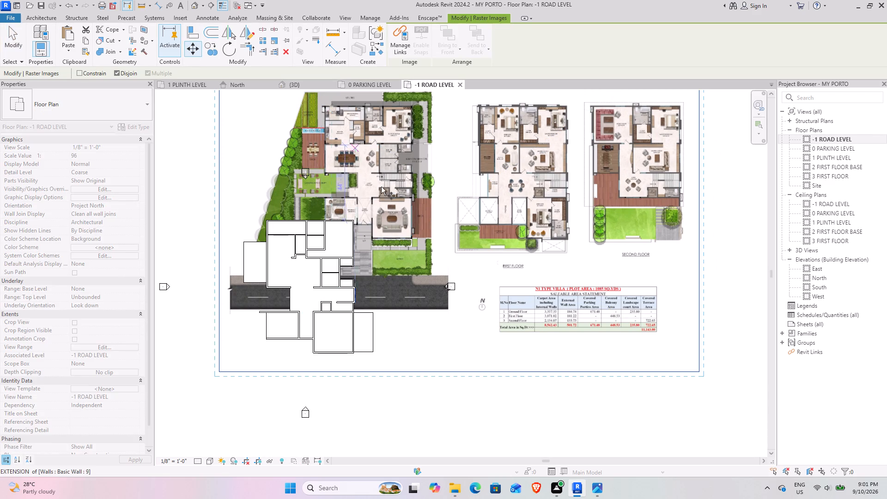
{"action": "scroll", "coordinate": [402, 161], "scroll_direction": "up", "scroll_amount": 12}
{"action": "scroll", "coordinate": [420, 287], "scroll_direction": "up", "scroll_amount": 2}
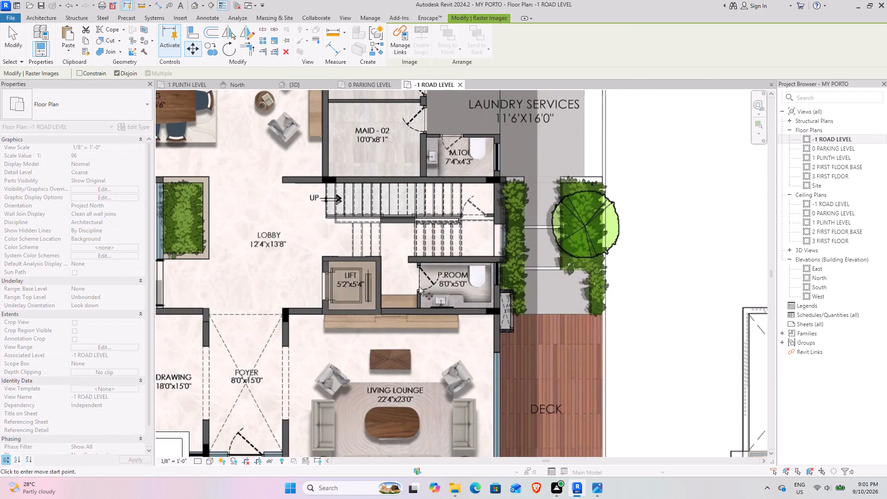
{"action": "scroll", "coordinate": [419, 287], "scroll_direction": "up", "scroll_amount": 6}
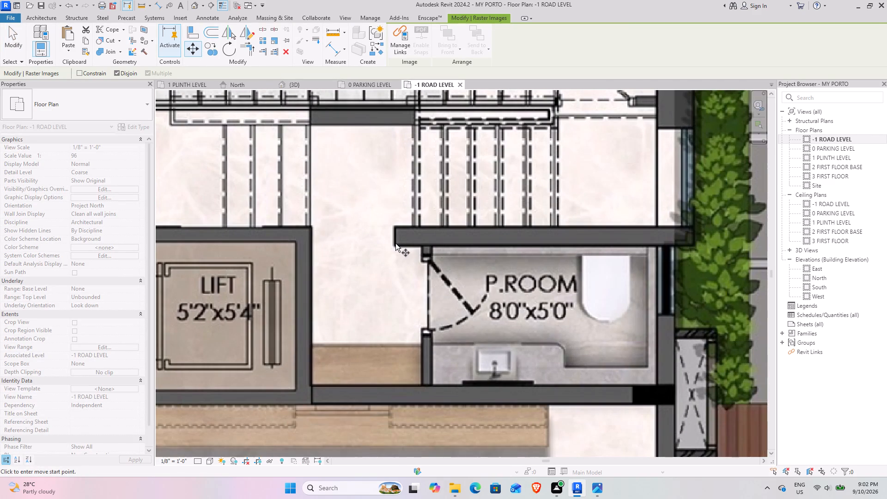
{"action": "scroll", "coordinate": [395, 247], "scroll_direction": "up", "scroll_amount": 7}
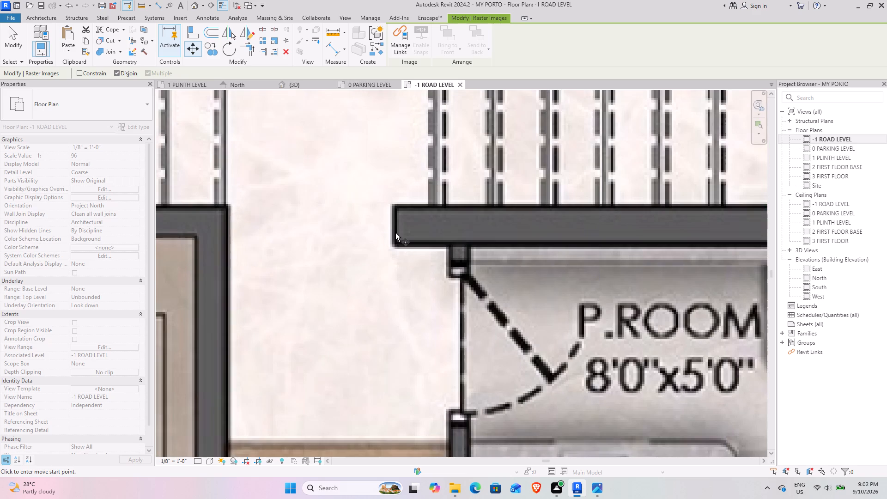
{"action": "left_click", "coordinate": [396, 241]}
{"action": "scroll", "coordinate": [383, 243], "scroll_direction": "down", "scroll_amount": 13}
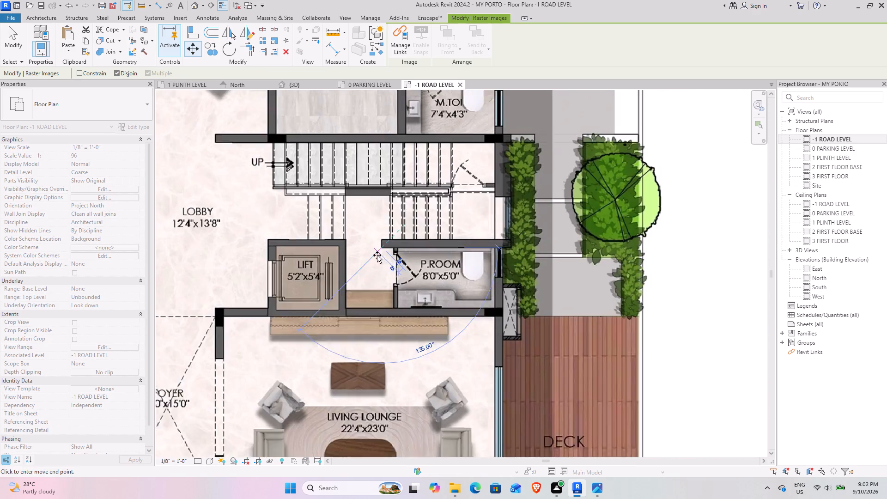
{"action": "scroll", "coordinate": [377, 255], "scroll_direction": "down", "scroll_amount": 1}
{"action": "scroll", "coordinate": [349, 294], "scroll_direction": "down", "scroll_amount": 5}
{"action": "middle_click_drag", "start_coordinate": [318, 335], "coordinate": [485, 177]}
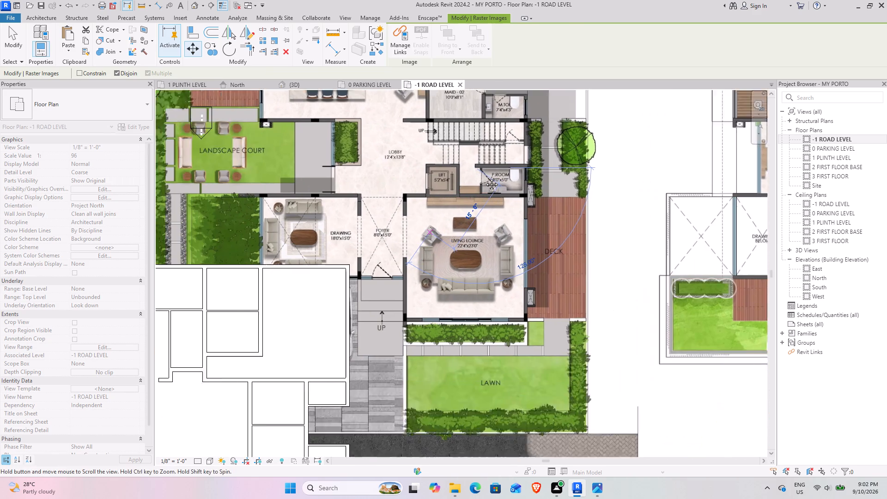
{"action": "middle_click_drag", "start_coordinate": [485, 177], "coordinate": [511, 150]}
{"action": "middle_click_drag", "start_coordinate": [395, 323], "coordinate": [422, 195]}
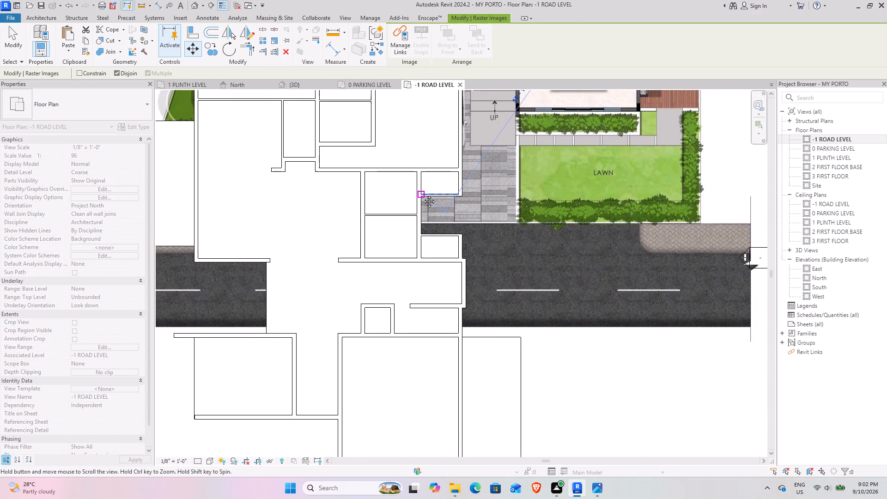
{"action": "middle_click_drag", "start_coordinate": [422, 195], "coordinate": [269, 413]}
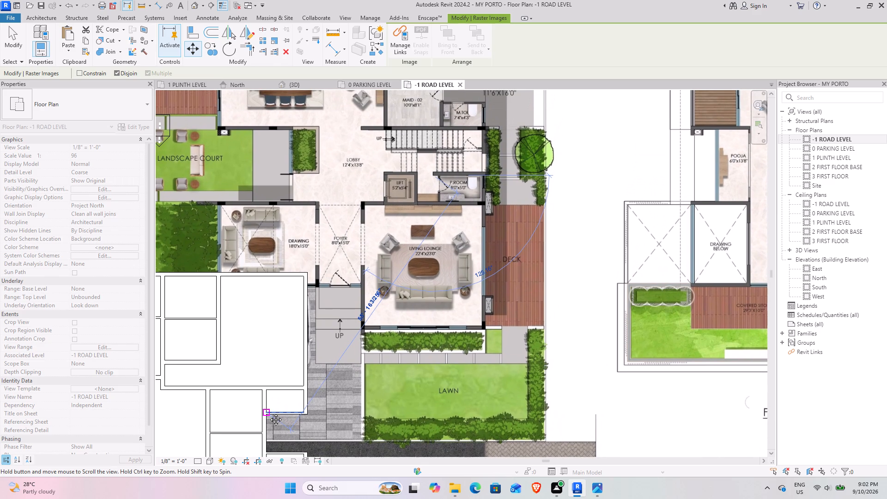
{"action": "middle_click_drag", "start_coordinate": [269, 413], "coordinate": [384, 153]}
{"action": "scroll", "coordinate": [346, 265], "scroll_direction": "up", "scroll_amount": 4}
{"action": "left_click", "coordinate": [392, 271]}
{"action": "scroll", "coordinate": [443, 280], "scroll_direction": "down", "scroll_amount": 5}
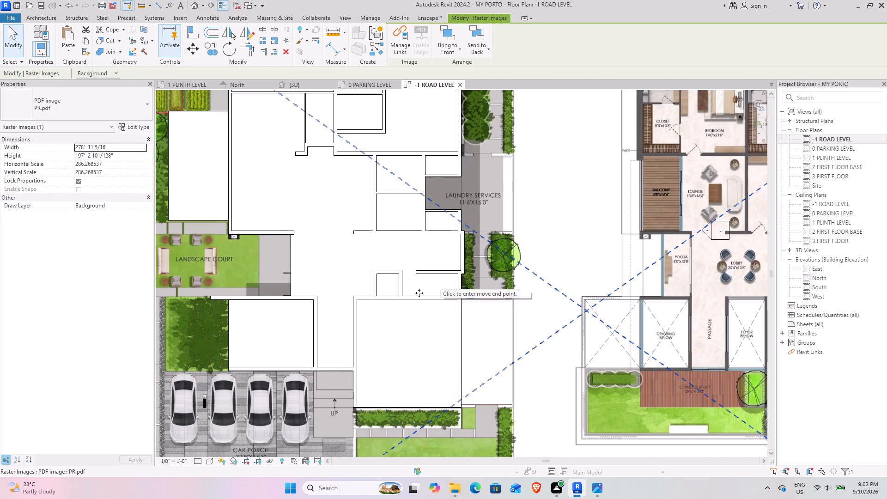
{"action": "middle_click_drag", "start_coordinate": [416, 289], "coordinate": [470, 198]}
{"action": "key", "text": "Escape"}
{"action": "key", "text": "Escape"}
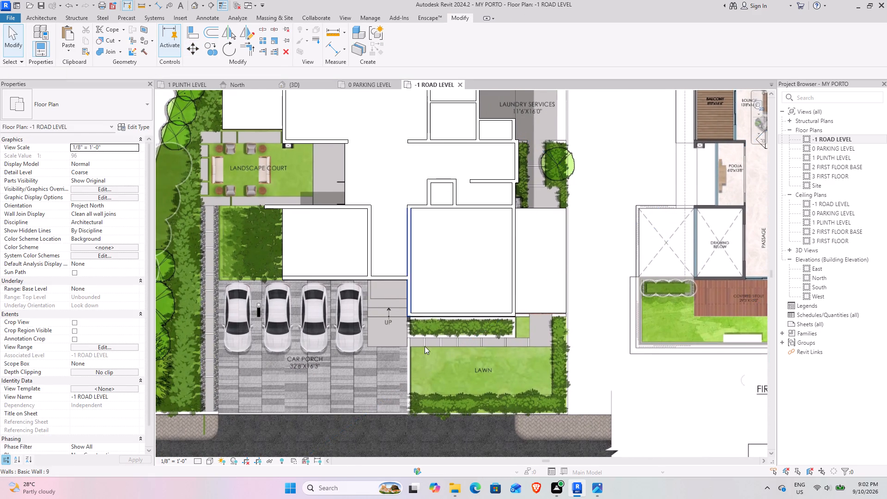
Set the visual style of the -1 ROAD LEVEL view to Wireframe.
{"action": "scroll", "coordinate": [421, 346], "scroll_direction": "up", "scroll_amount": 4}
{"action": "scroll", "coordinate": [402, 309], "scroll_direction": "up", "scroll_amount": 4}
{"action": "scroll", "coordinate": [363, 227], "scroll_direction": "down", "scroll_amount": 5}
{"action": "scroll", "coordinate": [317, 194], "scroll_direction": "up", "scroll_amount": 4}
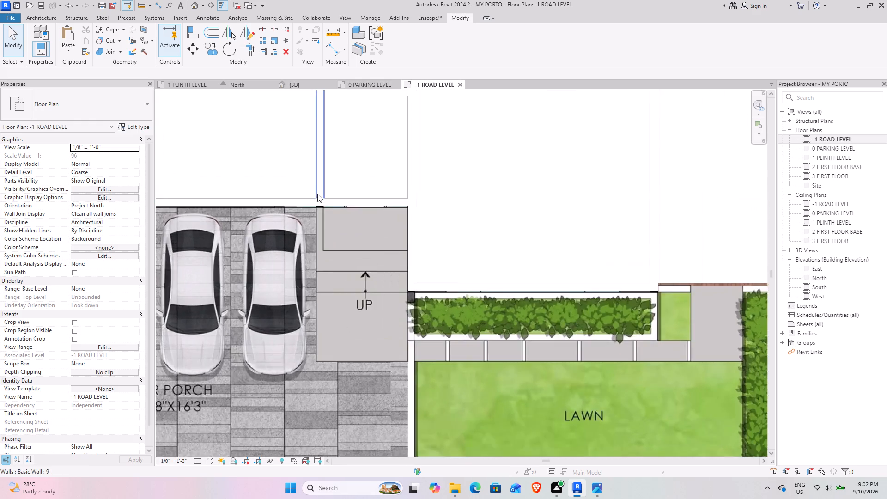
{"action": "scroll", "coordinate": [344, 207], "scroll_direction": "up", "scroll_amount": 8}
{"action": "scroll", "coordinate": [344, 207], "scroll_direction": "down", "scroll_amount": 16}
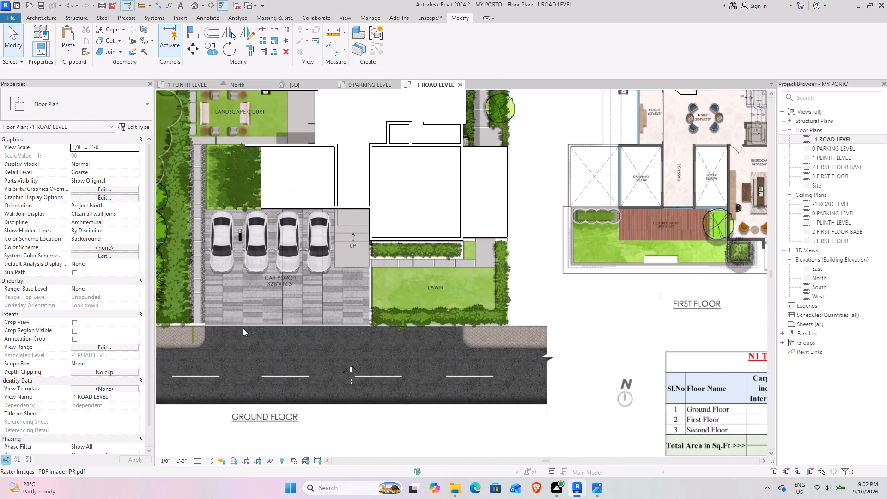
{"action": "left_click", "coordinate": [210, 462]}
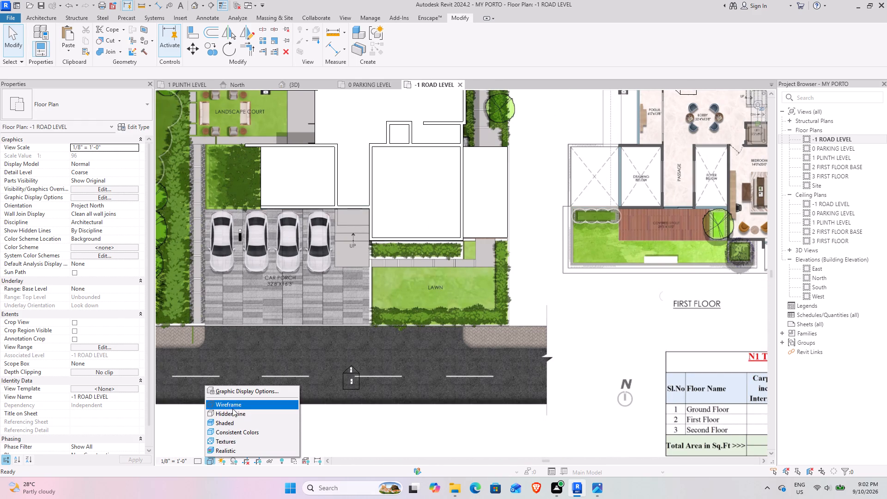
{"action": "left_click", "coordinate": [232, 408]}
{"action": "scroll", "coordinate": [387, 262], "scroll_direction": "up", "scroll_amount": 3}
{"action": "scroll", "coordinate": [339, 337], "scroll_direction": "down", "scroll_amount": 4}
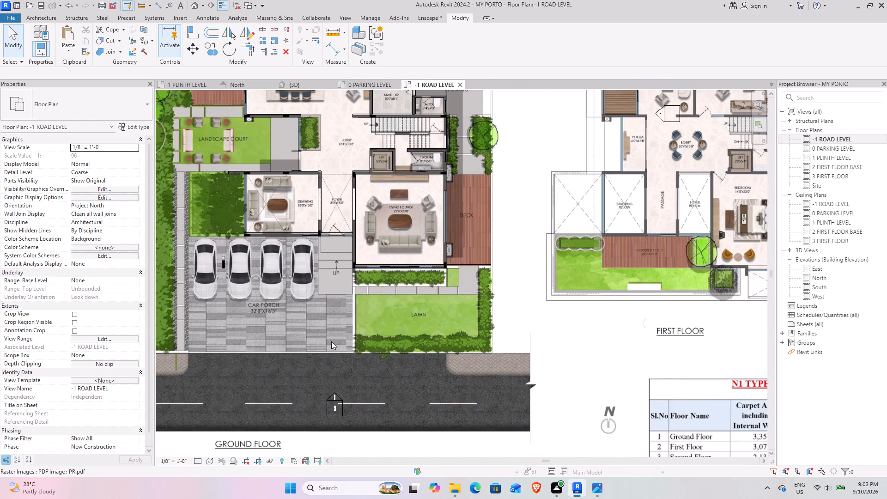
Start a ramp sketch for the car porch on the -1 ROAD LEVEL floor plan.
{"action": "middle_click_drag", "start_coordinate": [446, 220], "coordinate": [471, 179]}
{"action": "scroll", "coordinate": [311, 269], "scroll_direction": "up", "scroll_amount": 4}
{"action": "middle_click_drag", "start_coordinate": [291, 293], "coordinate": [376, 282]}
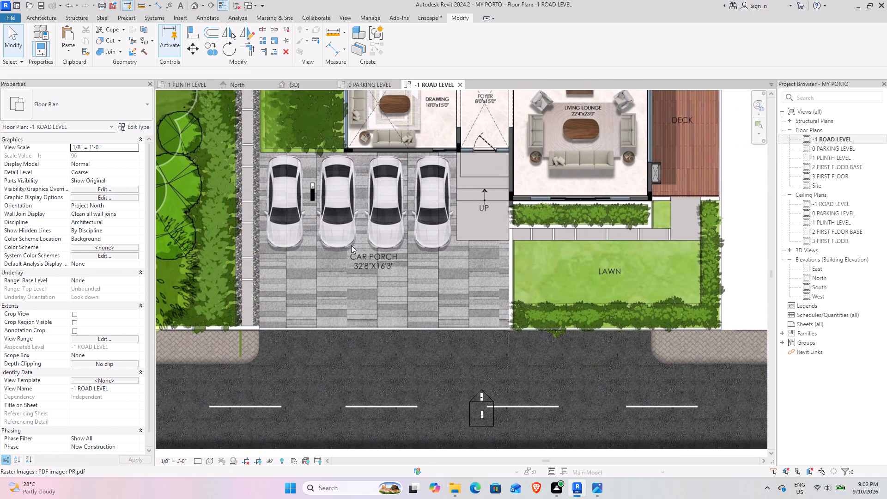
{"action": "left_click", "coordinate": [45, 19]}
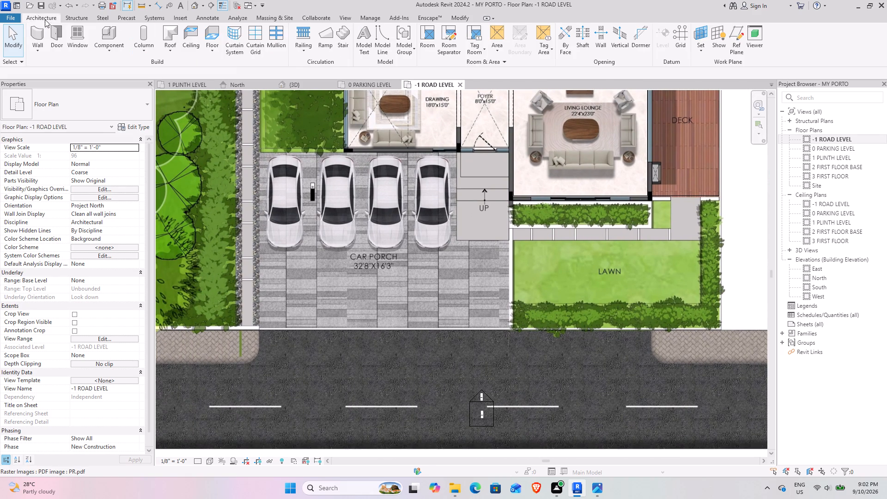
{"action": "left_click", "coordinate": [325, 35]}
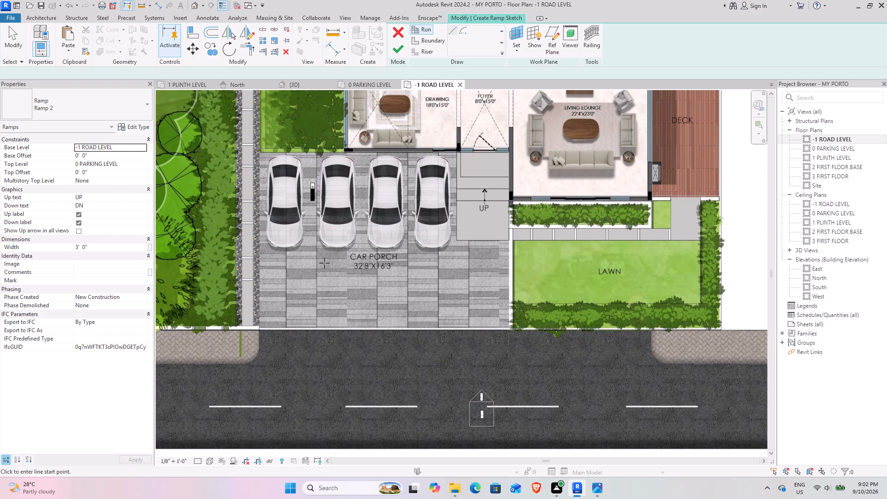
Examine the car porch and entrance steps on the floor plan against the Aparna Amber bungalow reference image.
{"action": "middle_click_drag", "start_coordinate": [373, 233], "coordinate": [378, 279]}
{"action": "scroll", "coordinate": [378, 279], "scroll_direction": "up", "scroll_amount": 4}
{"action": "middle_click_drag", "start_coordinate": [372, 280], "coordinate": [407, 230]}
{"action": "scroll", "coordinate": [407, 234], "scroll_direction": "down", "scroll_amount": 3}
{"action": "middle_click_drag", "start_coordinate": [406, 241], "coordinate": [410, 290]}
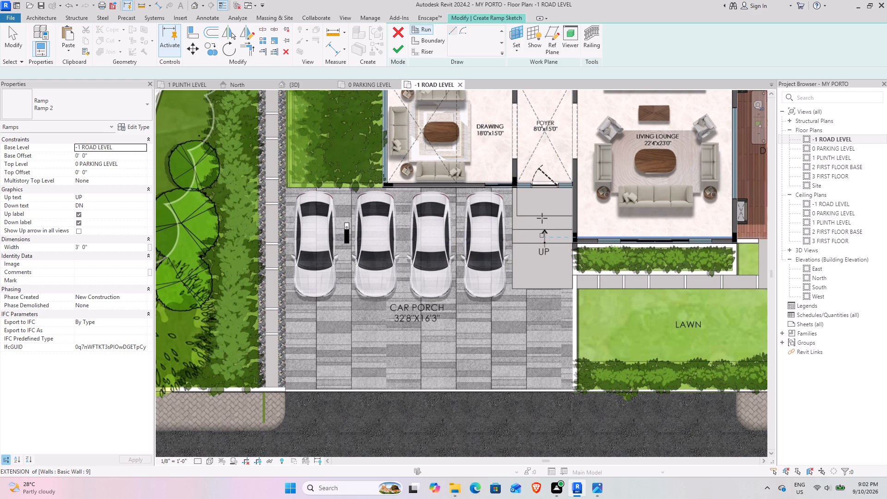
{"action": "key", "text": "alt+Tab"}
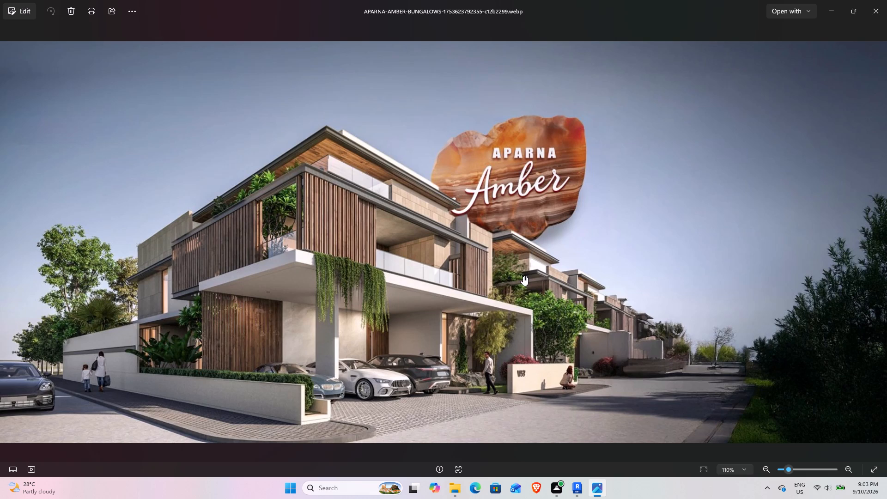
{"action": "key", "text": "alt+Tab"}
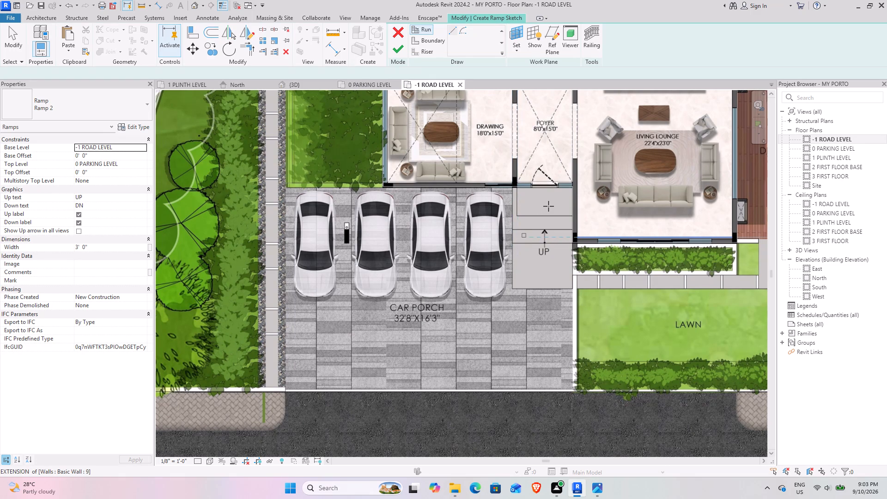
{"action": "key", "text": "alt+Tab"}
{"action": "key", "text": "alt+Tab"}
Measure the car porch's depth from the drawing room's outer wall to the road edge.
{"action": "left_click", "coordinate": [141, 0]}
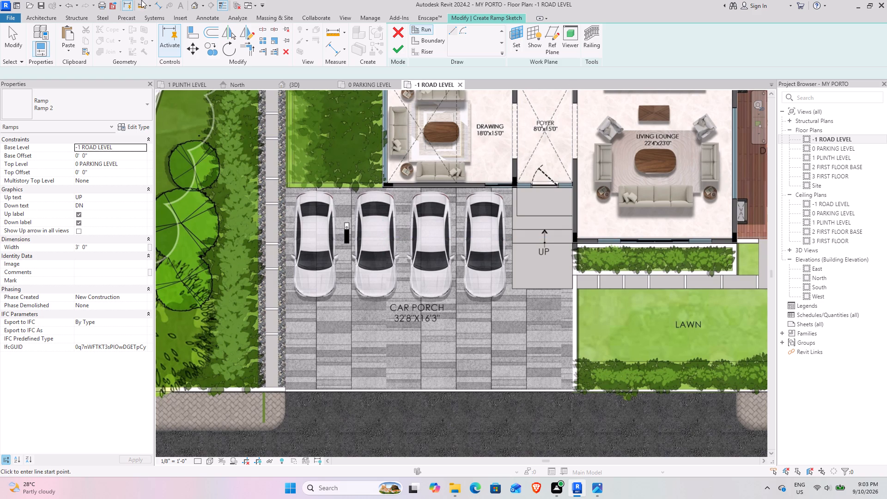
{"action": "left_click", "coordinate": [138, 13]}
{"action": "left_click", "coordinate": [141, 4]}
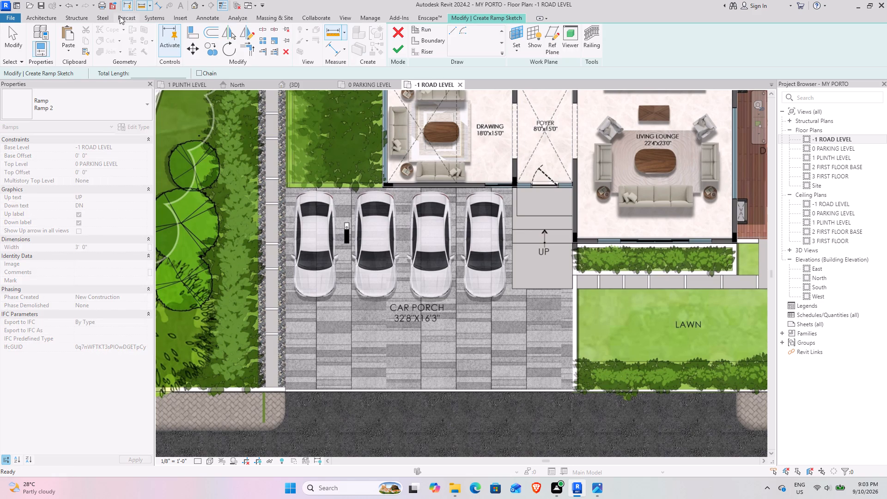
{"action": "left_click", "coordinate": [426, 187]}
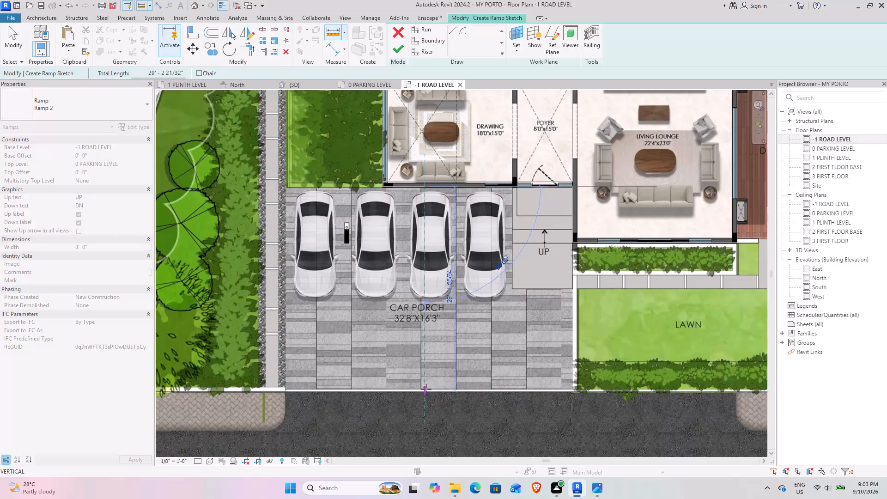
{"action": "key", "text": "Escape"}
{"action": "key", "text": "Escape"}
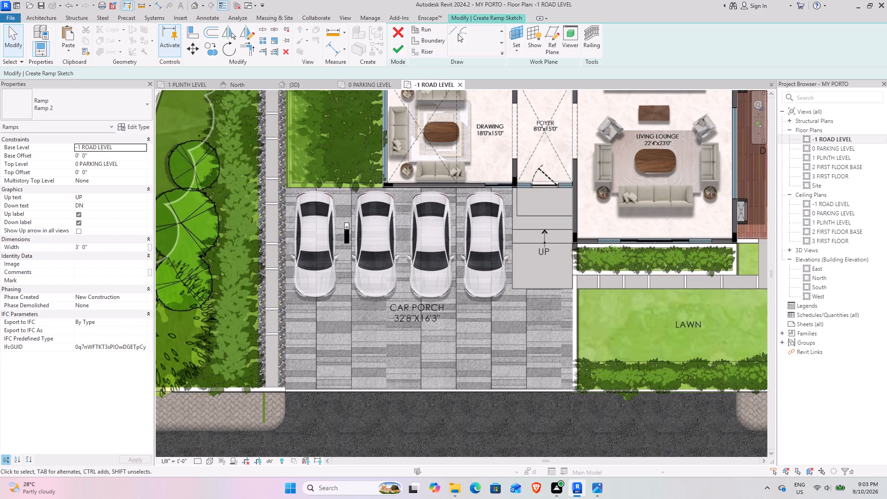
Sketch a straight ramp run 3' wide and about 12' long from the road edge into the car porch, perpendicular to the road.
{"action": "left_click", "coordinate": [422, 33]}
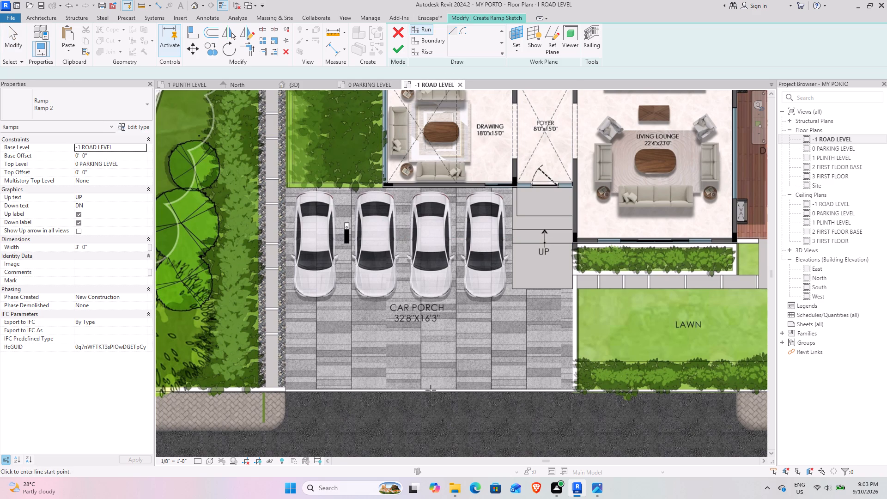
{"action": "left_click", "coordinate": [431, 390]}
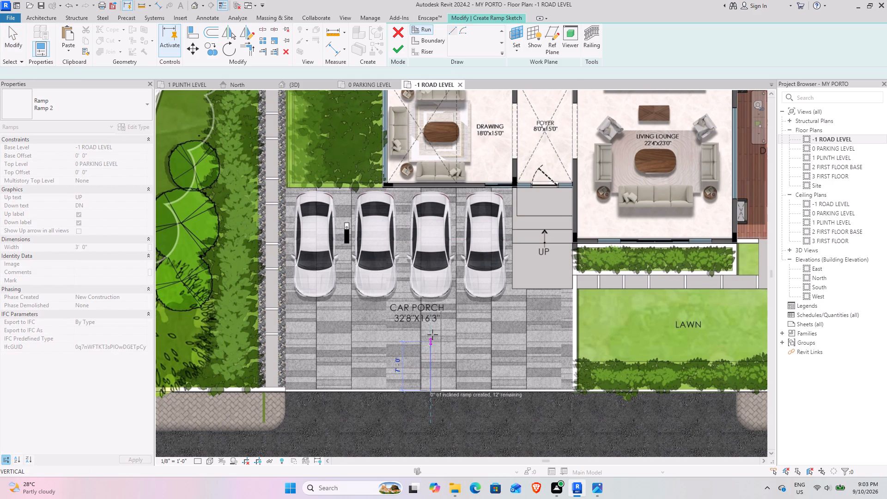
{"action": "left_click", "coordinate": [430, 282]}
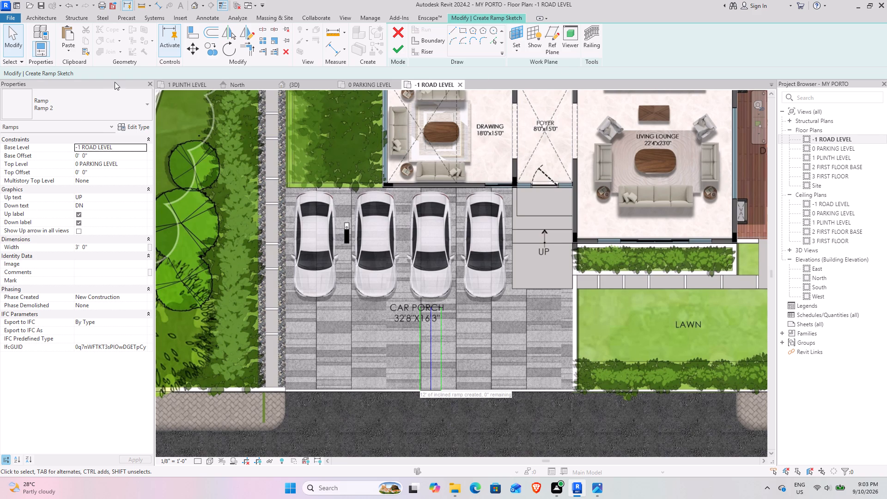
Open the type properties of the Ramp 2 type.
{"action": "left_click", "coordinate": [137, 128]}
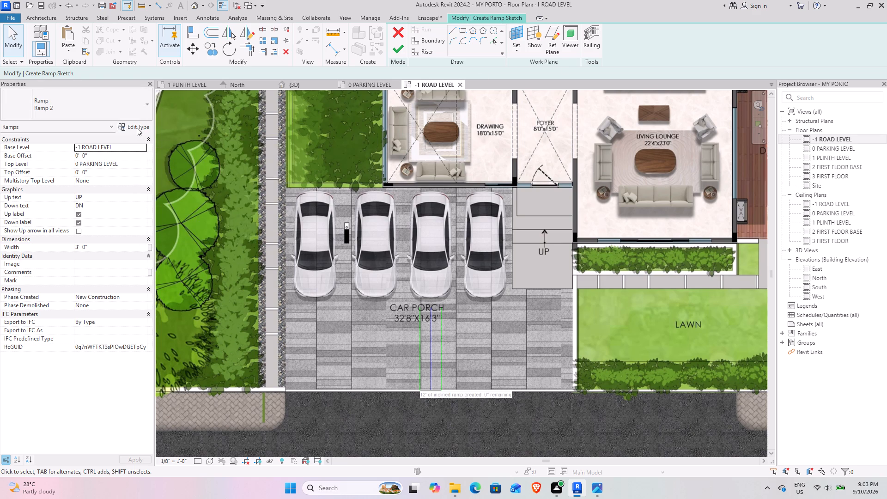